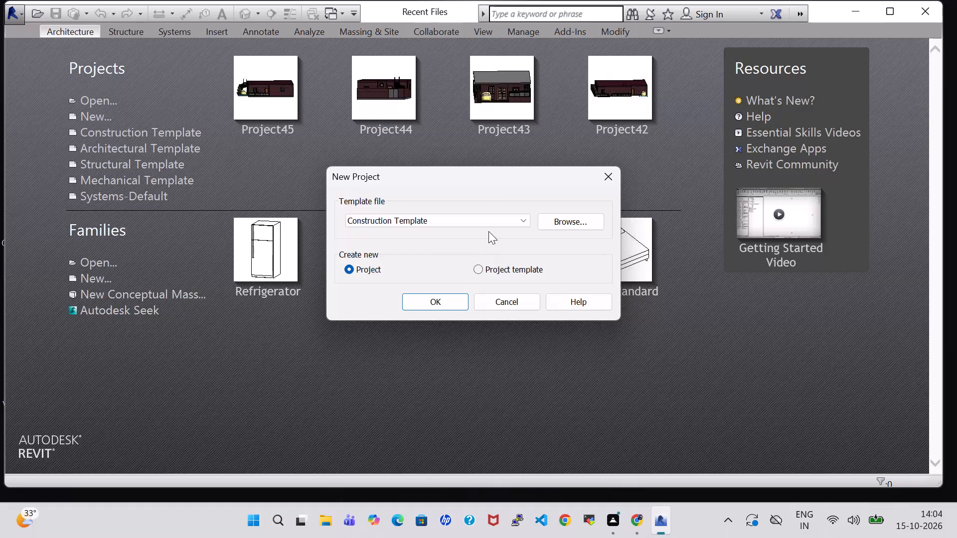
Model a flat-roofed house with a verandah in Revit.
Create a new project from the Architectural Template.
left_click(485, 218)
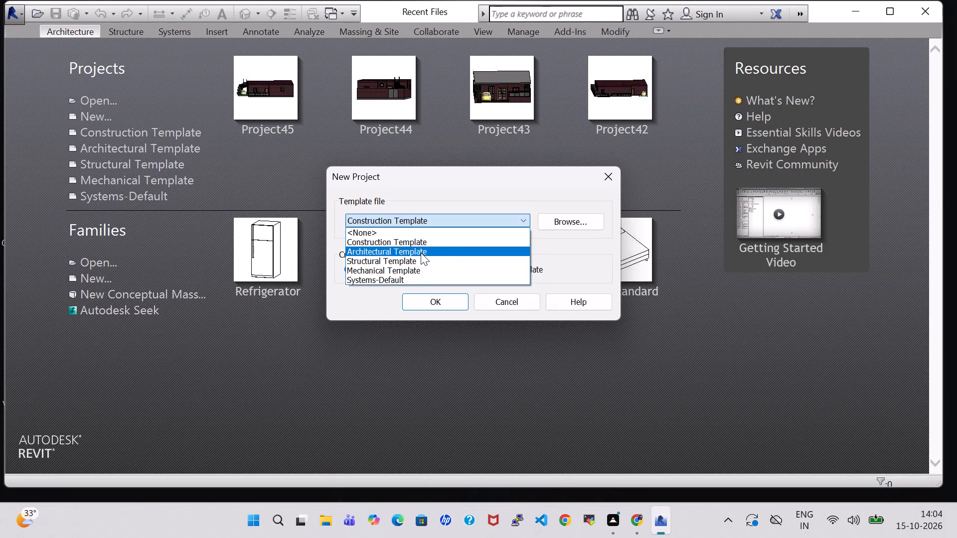
left_click(421, 253)
left_click(435, 302)
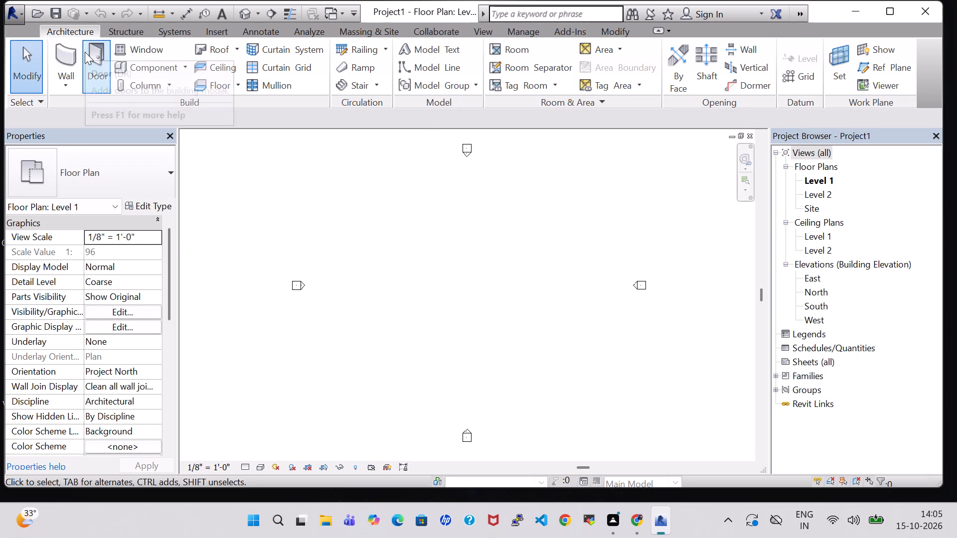
Draw a closed rectangle of Generic - 8" walls, 10' high, about 84' long by 50' wide, on Level 1.
left_click(67, 49)
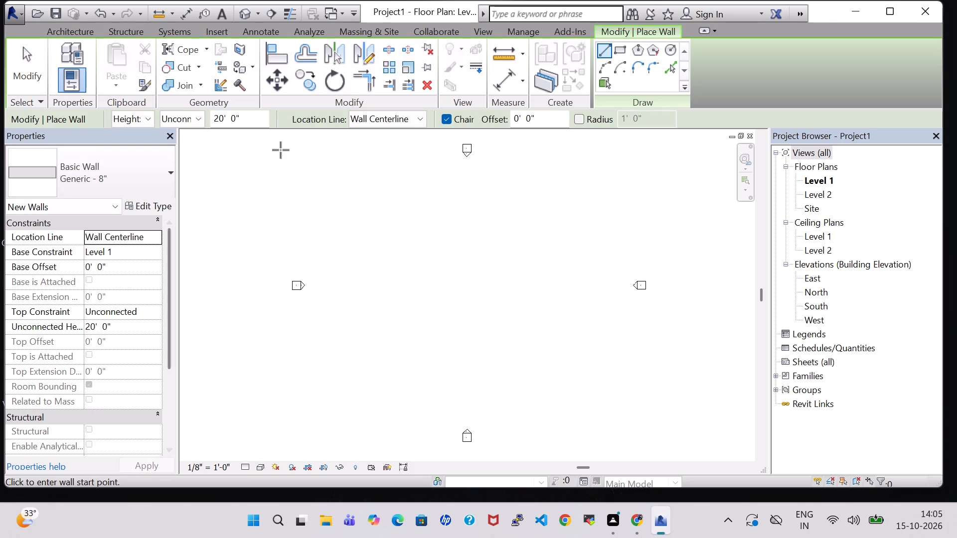
left_click(221, 117)
key("BackSpace")
key("1")
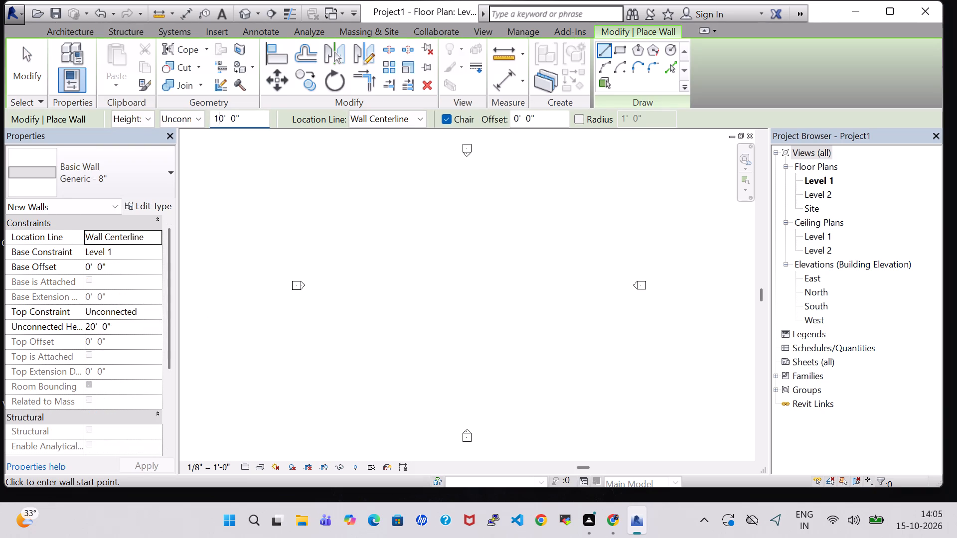
key("Return")
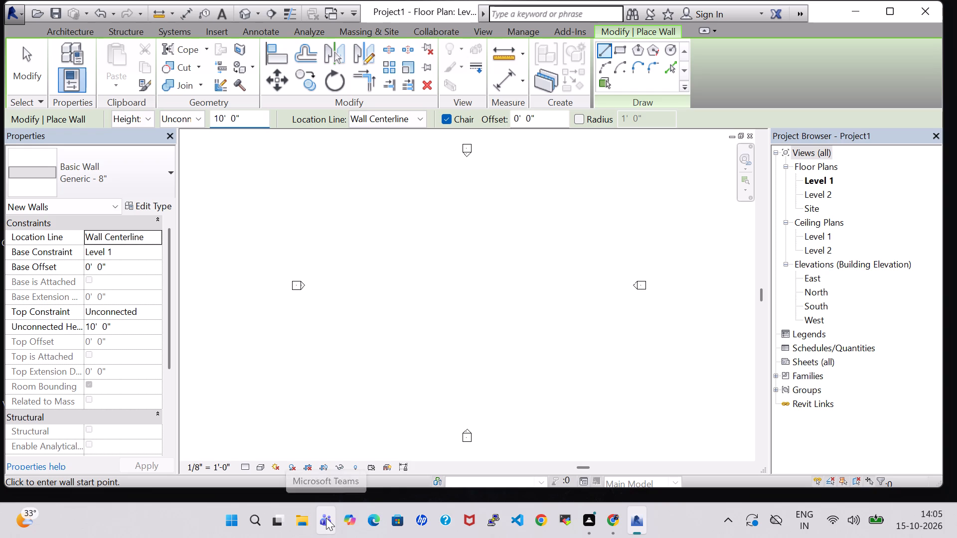
left_click(340, 200)
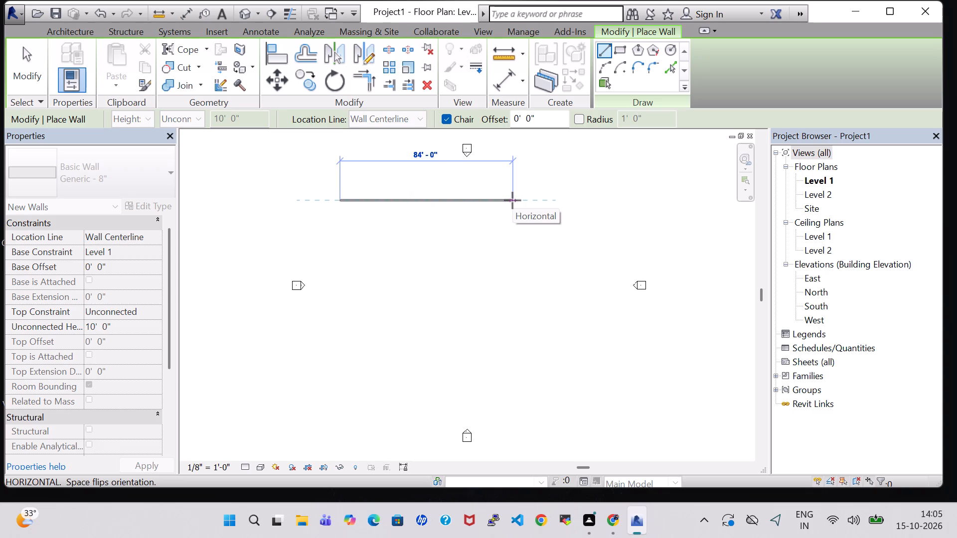
scroll(512, 200, "up", 4)
middle_click_drag(509, 200, 545, 214)
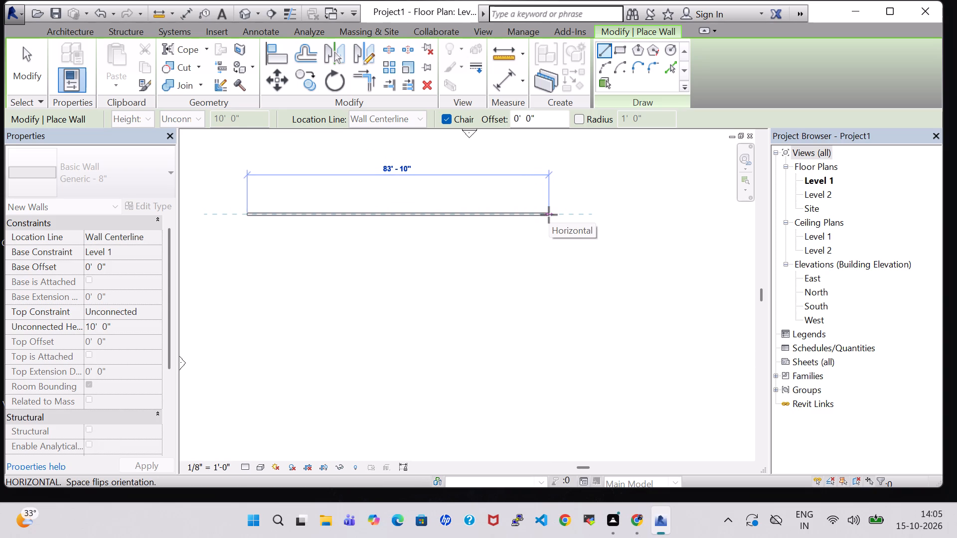
left_click(549, 215)
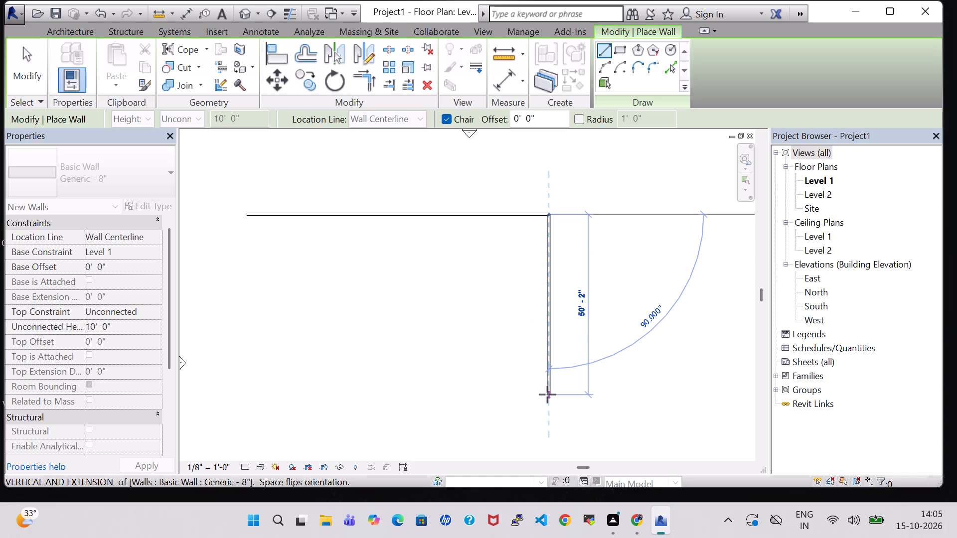
middle_click(549, 387)
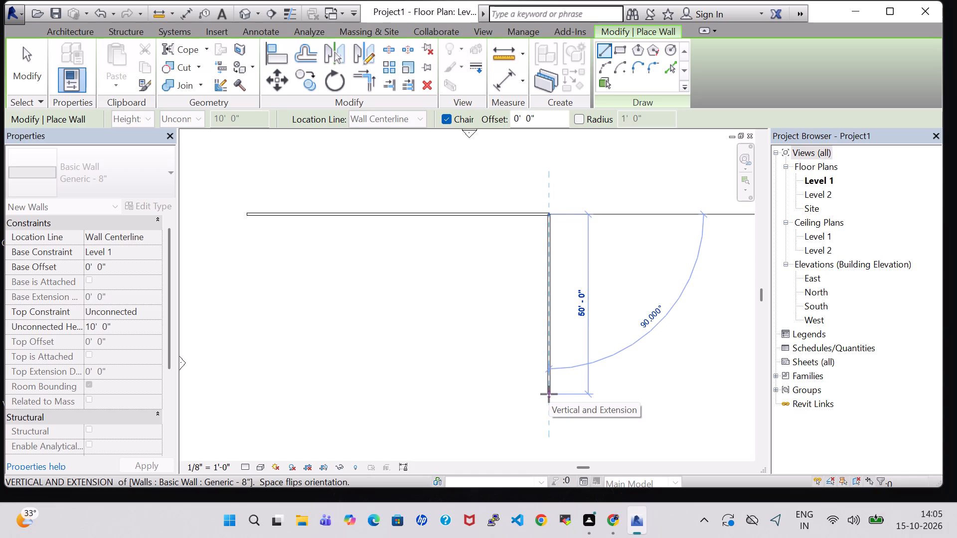
left_click(549, 394)
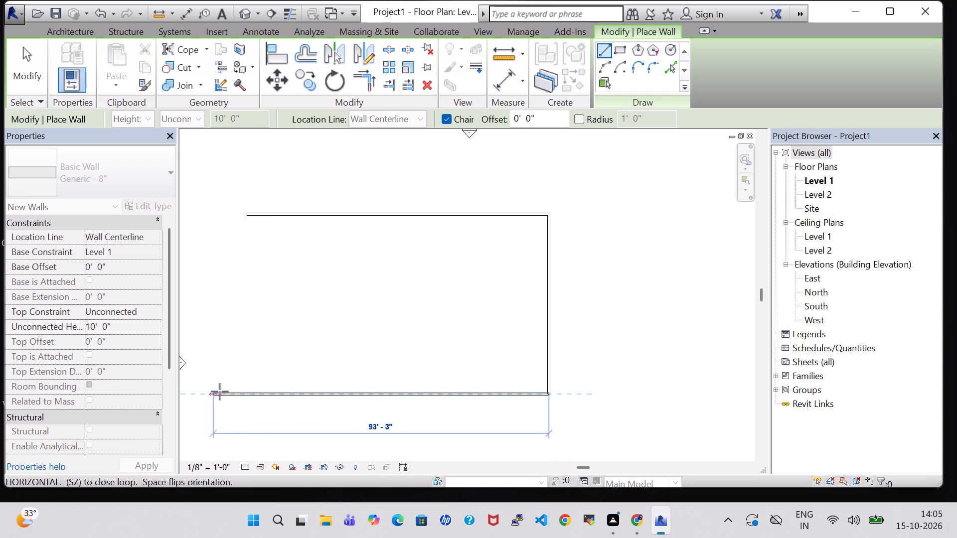
left_click(245, 395)
scroll(248, 232, "up", 4)
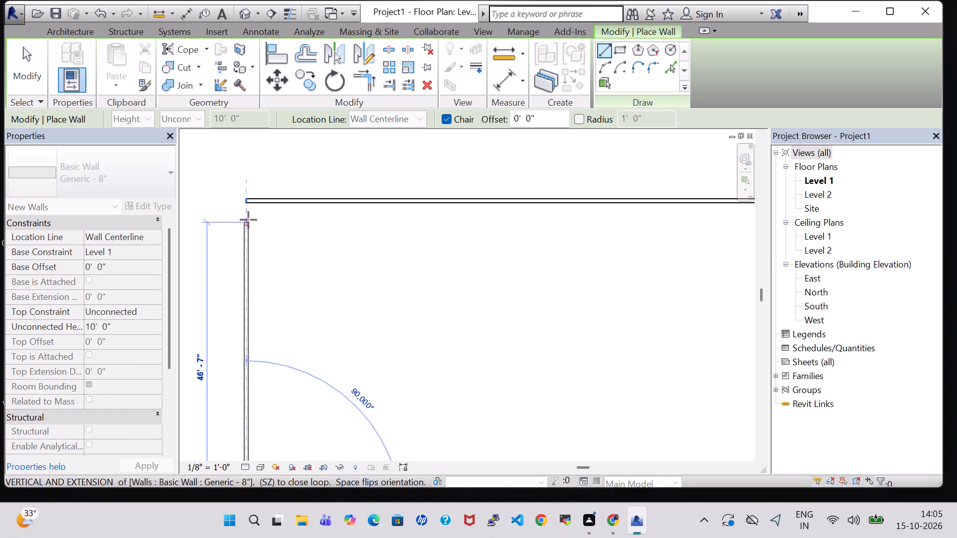
left_click(248, 200)
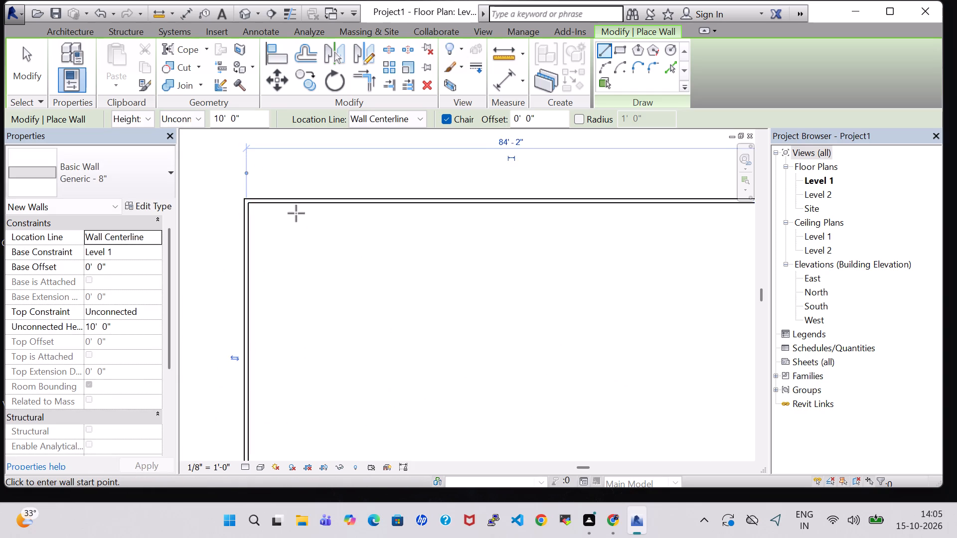
scroll(295, 219, "down", 3)
scroll(428, 295, "down", 1)
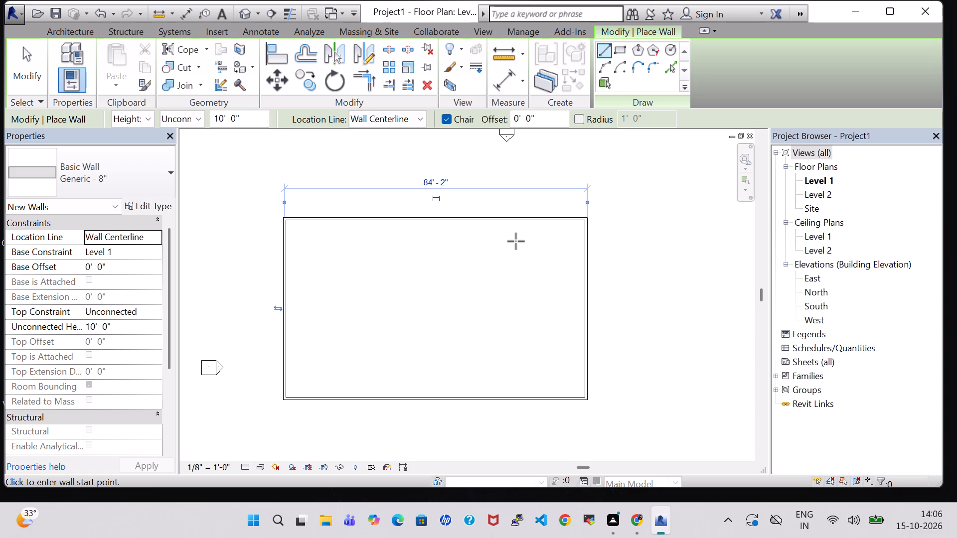
key("Escape")
key("Escape")
Draw a vertical partition wall from the south wall to the north wall, about 15' 8" from the west wall.
left_click(499, 219)
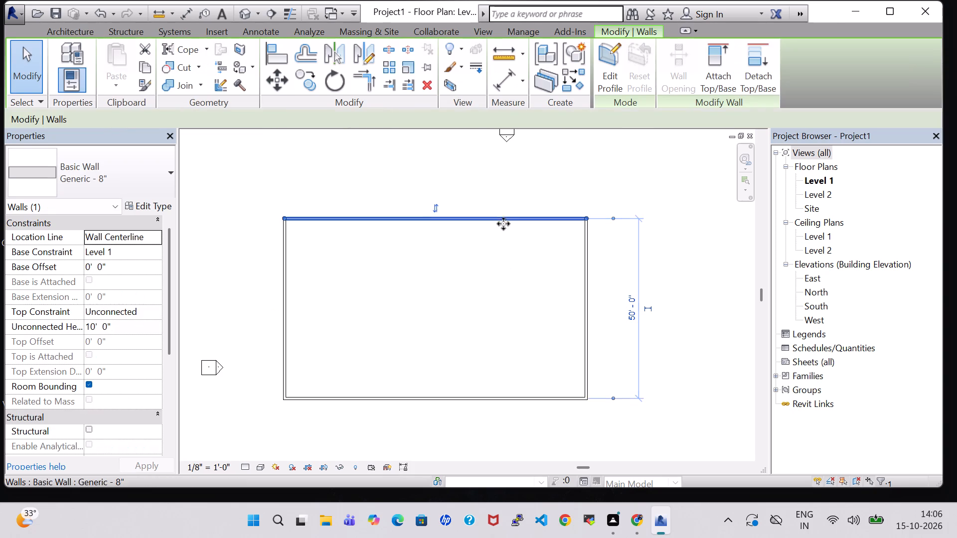
scroll(523, 262, "up", 2)
middle_click_drag(516, 261, 543, 233)
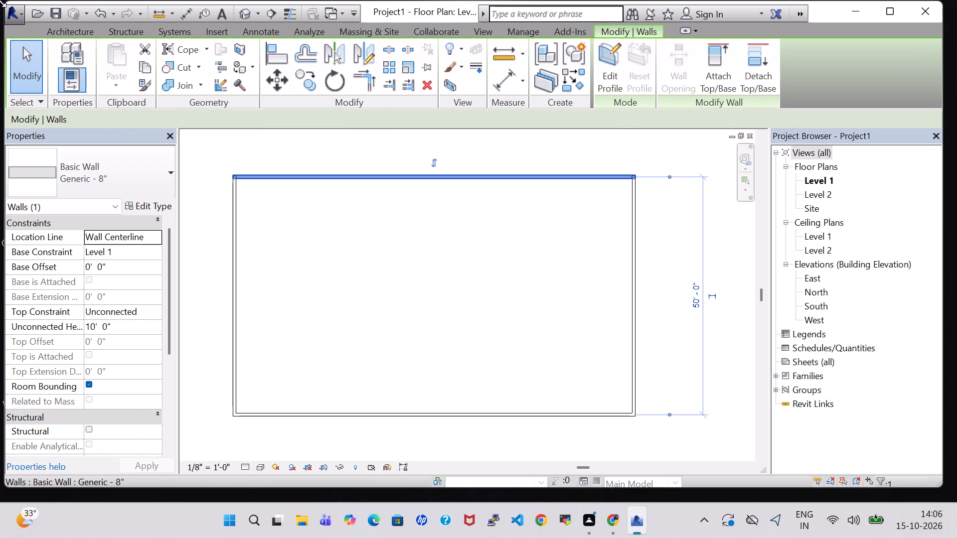
left_click(62, 26)
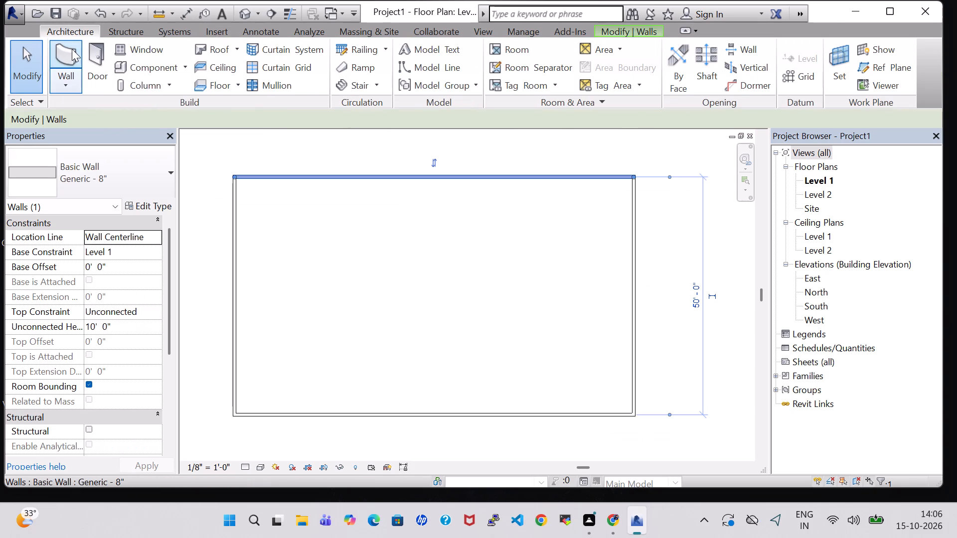
left_click(72, 49)
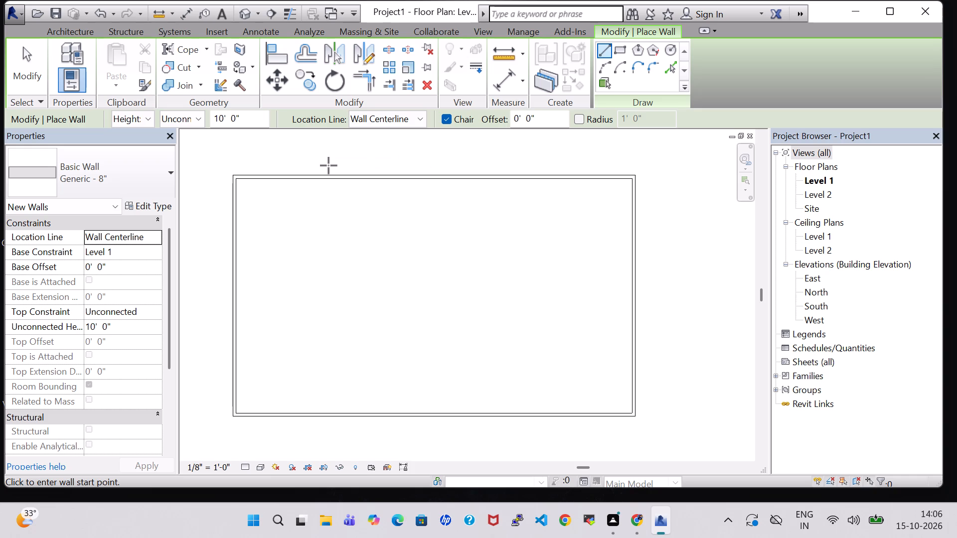
left_click(309, 417)
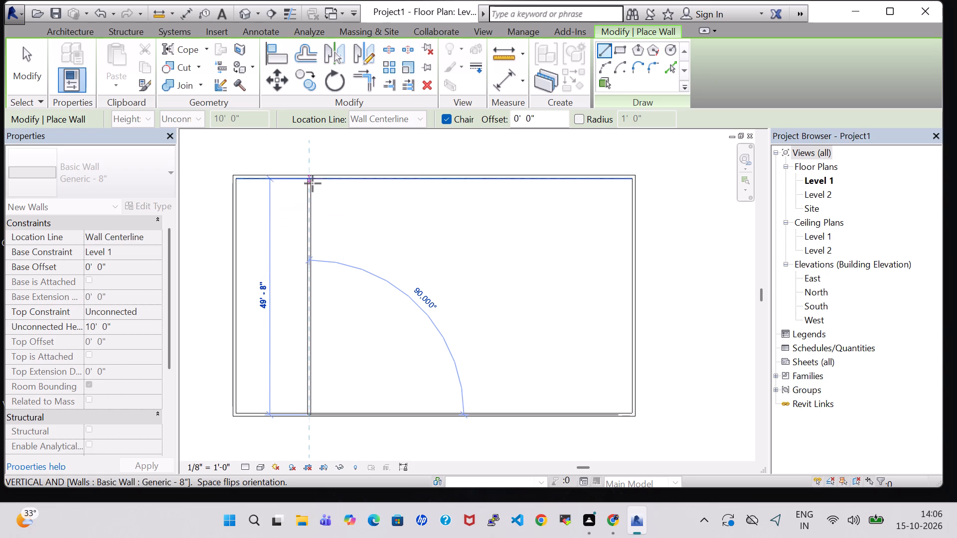
scroll(313, 180, "up", 3)
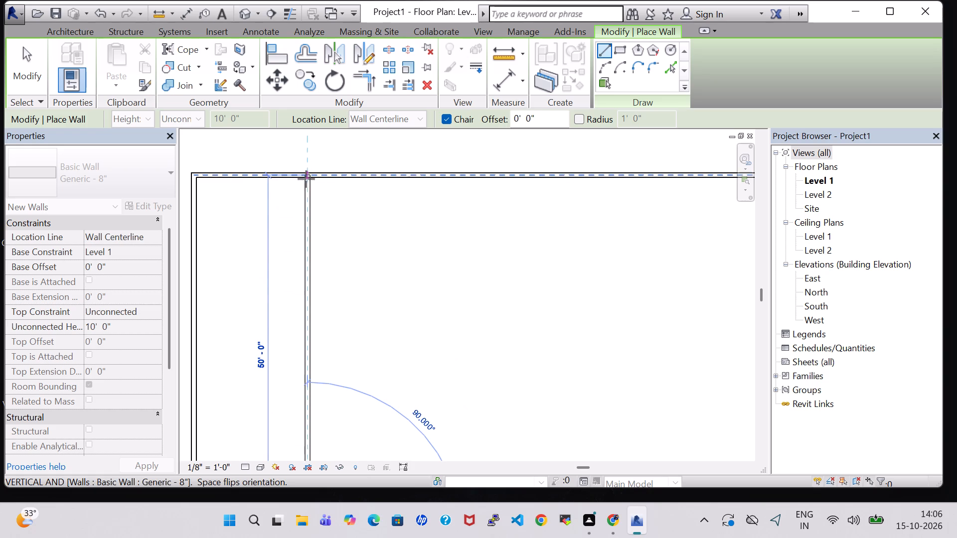
left_click(309, 176)
scroll(326, 218, "down", 3)
middle_click_drag(422, 299, 422, 284)
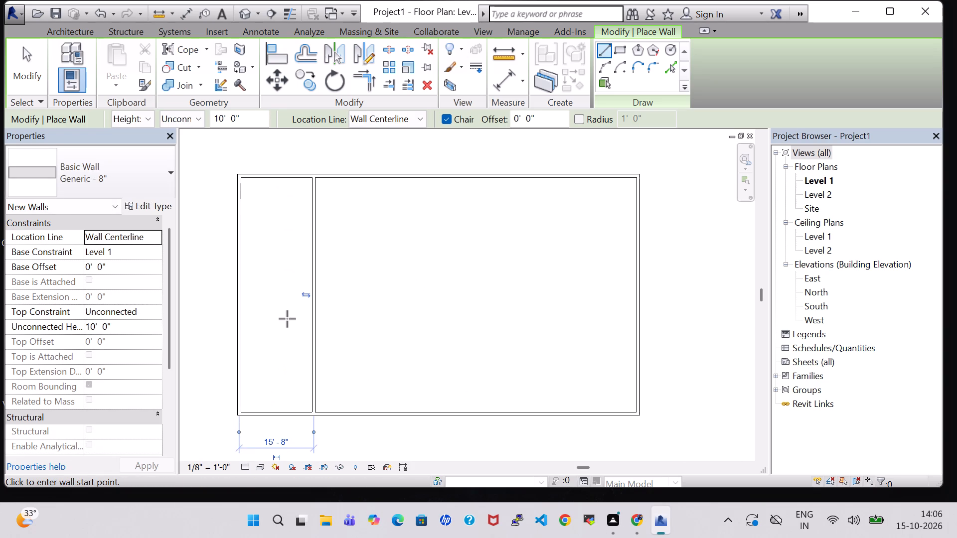
Draw a horizontal partition wall from the west wall to the east wall, about 20' above the south wall.
left_click(239, 319)
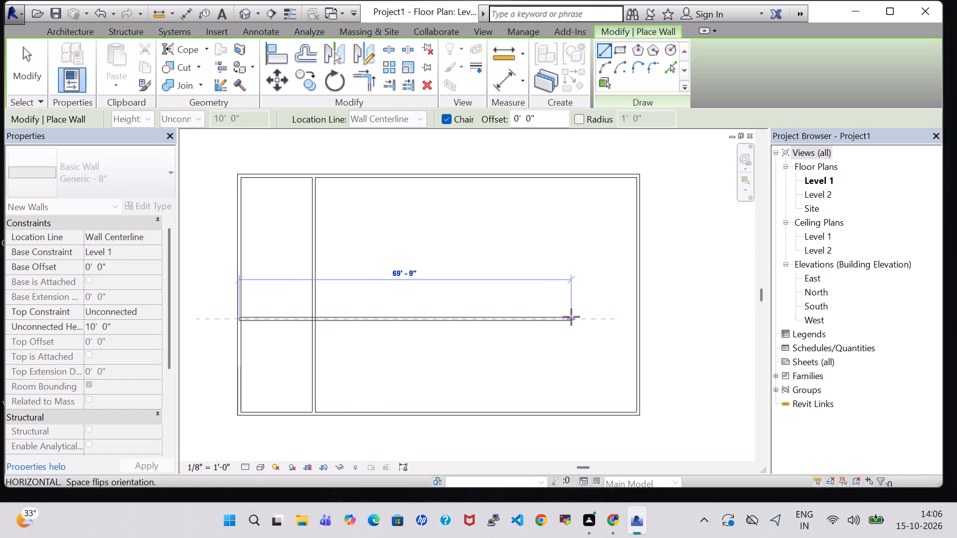
scroll(630, 317, "up", 3)
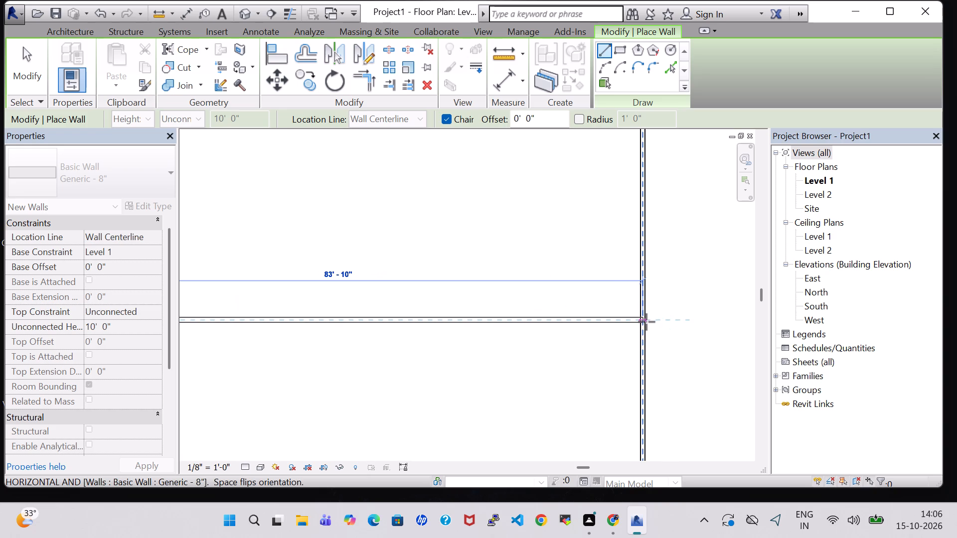
left_click(643, 322)
scroll(643, 330, "down", 5)
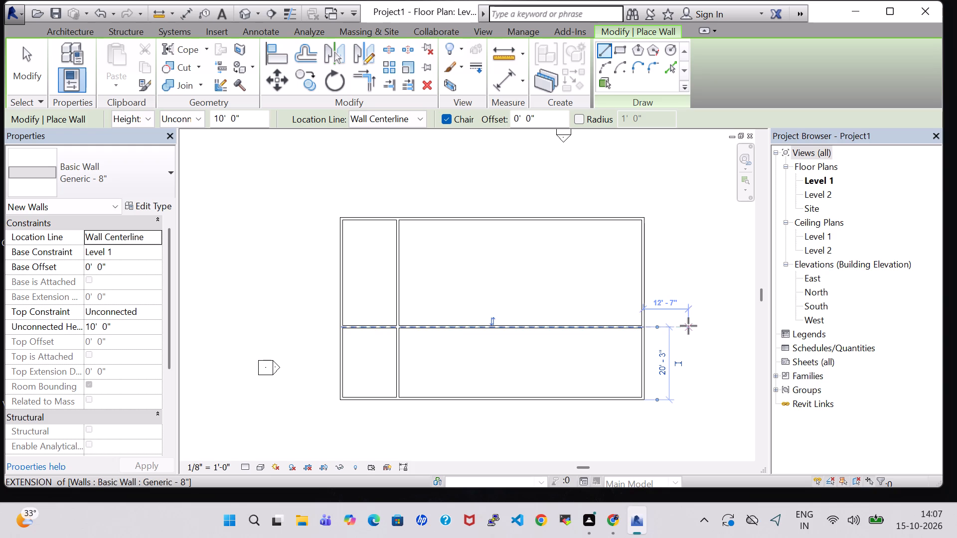
key("Escape")
key("Escape")
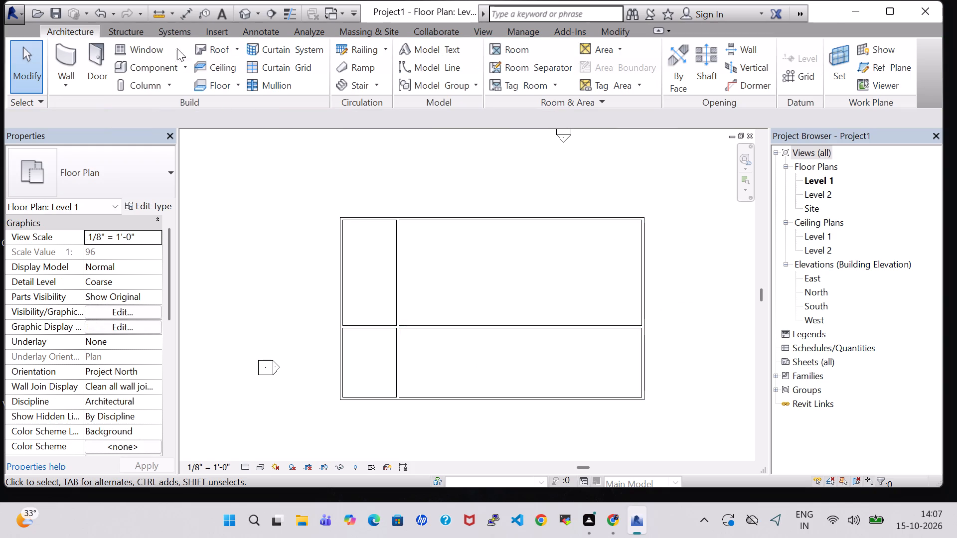
Draw a second vertical partition wall from the north wall to the south wall, about 16' from the east wall.
left_click(135, 47)
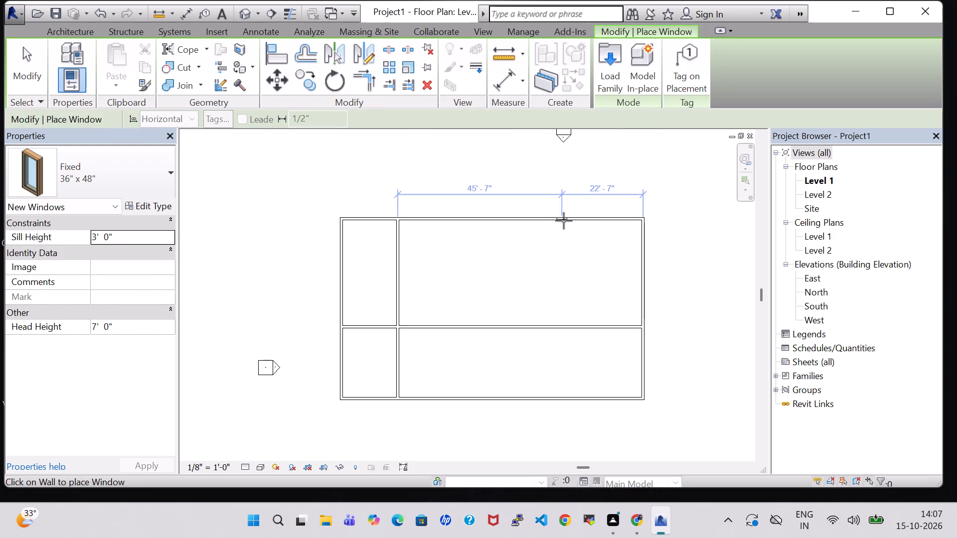
left_click(75, 39)
left_click(75, 33)
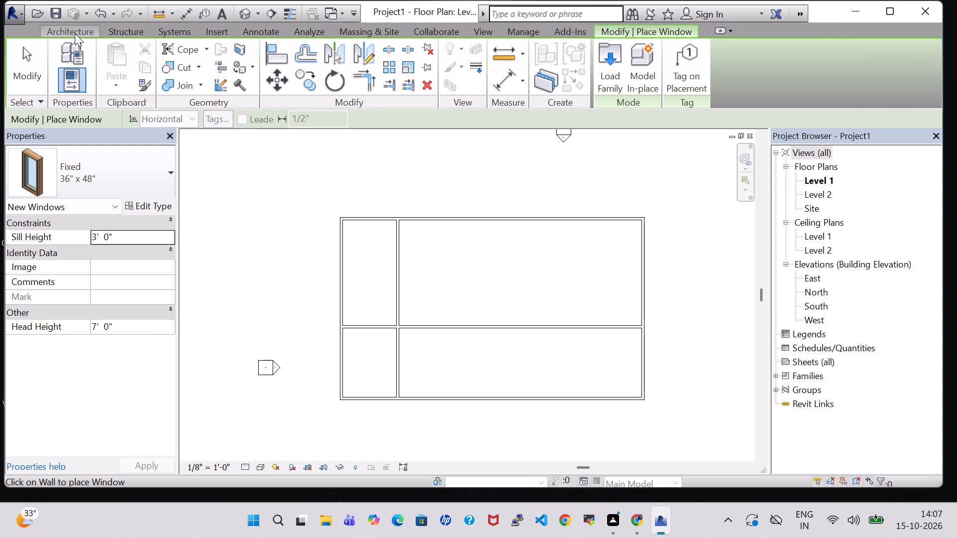
left_click(58, 47)
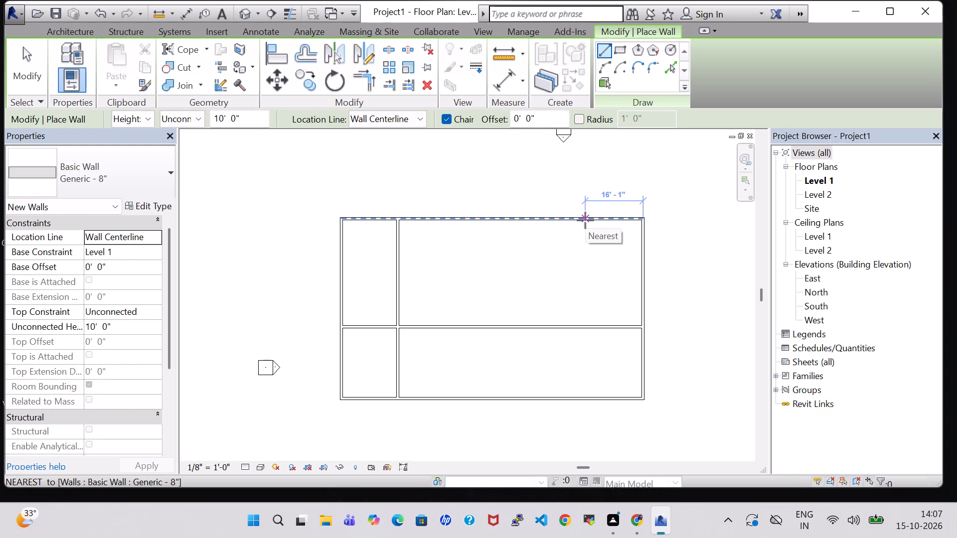
left_click(585, 220)
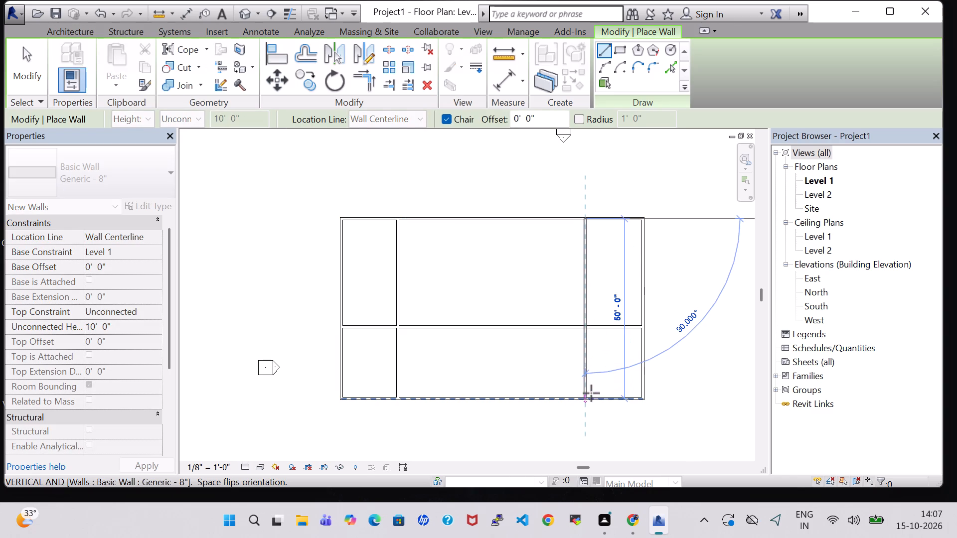
left_click(587, 401)
scroll(663, 404, "up", 1)
key("Escape")
key("Escape")
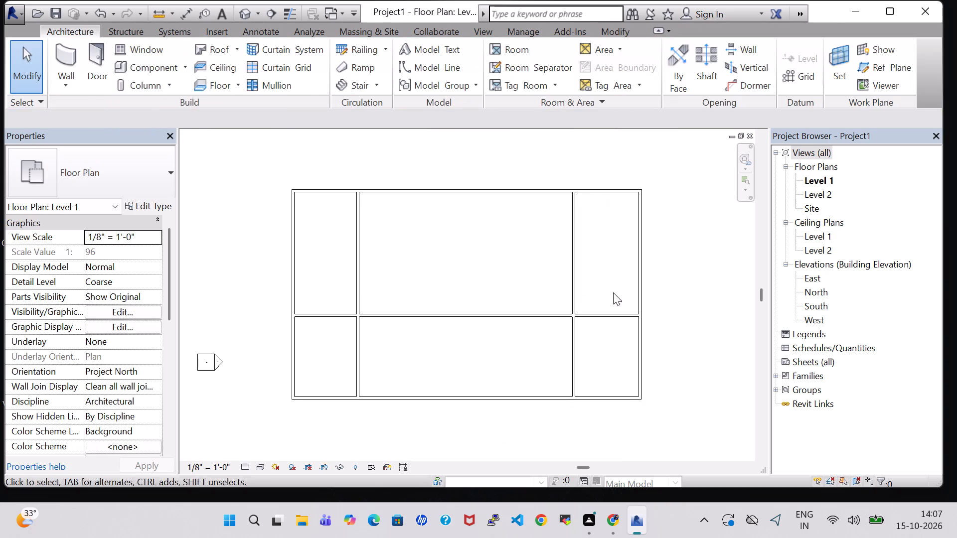
Delete the east exterior wall.
left_click(616, 312)
left_click(709, 295)
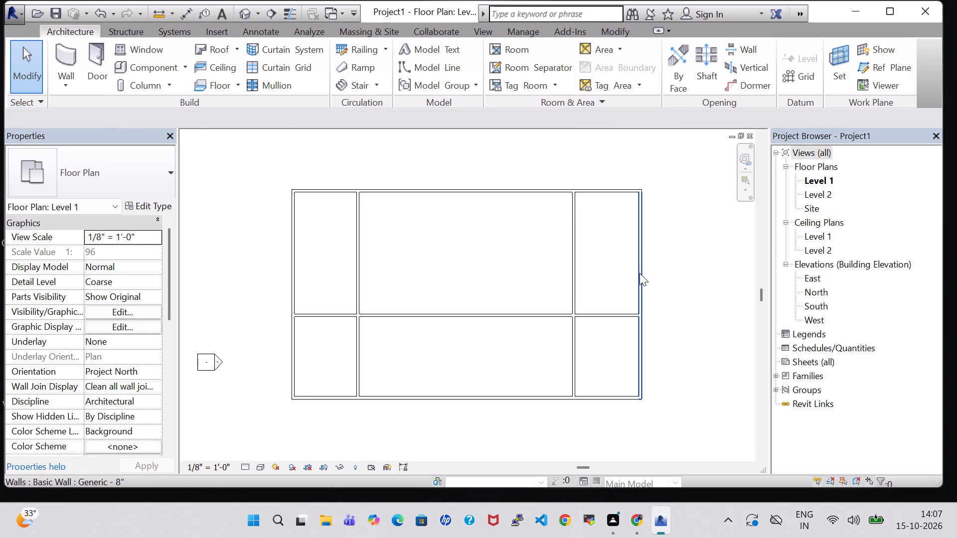
left_click(639, 273)
key("Delete")
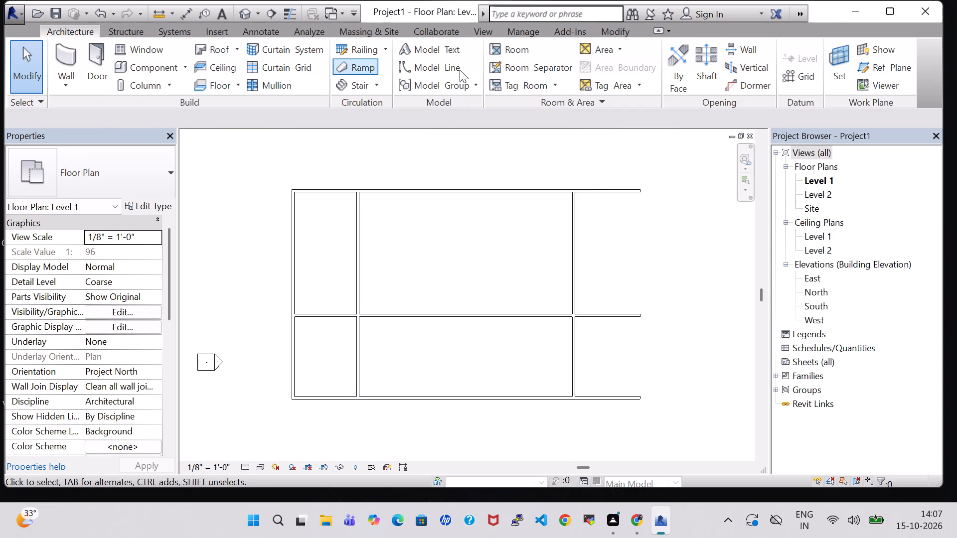
Split the north wall at the east face of the second vertical partition with Split Element.
left_click(604, 37)
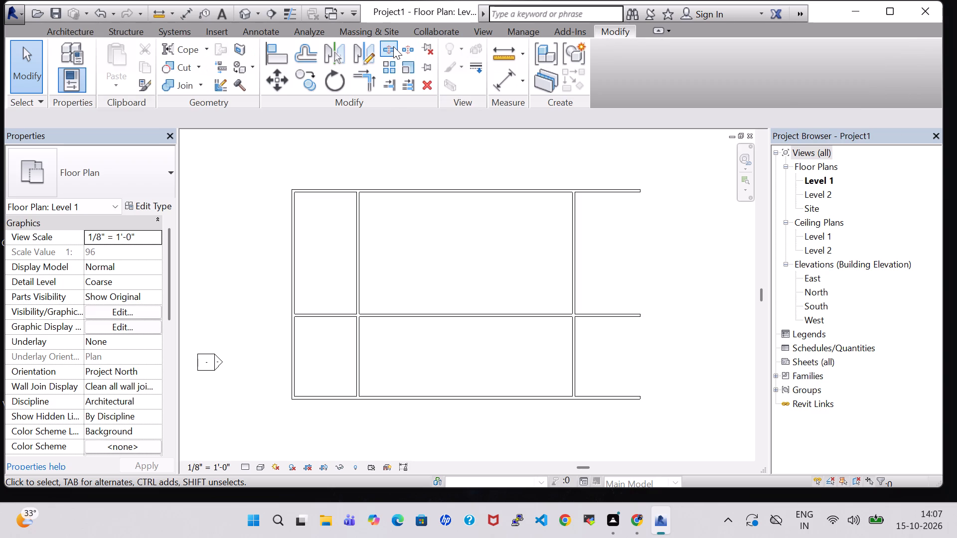
left_click(393, 46)
scroll(574, 168, "up", 6)
scroll(579, 212, "up", 3)
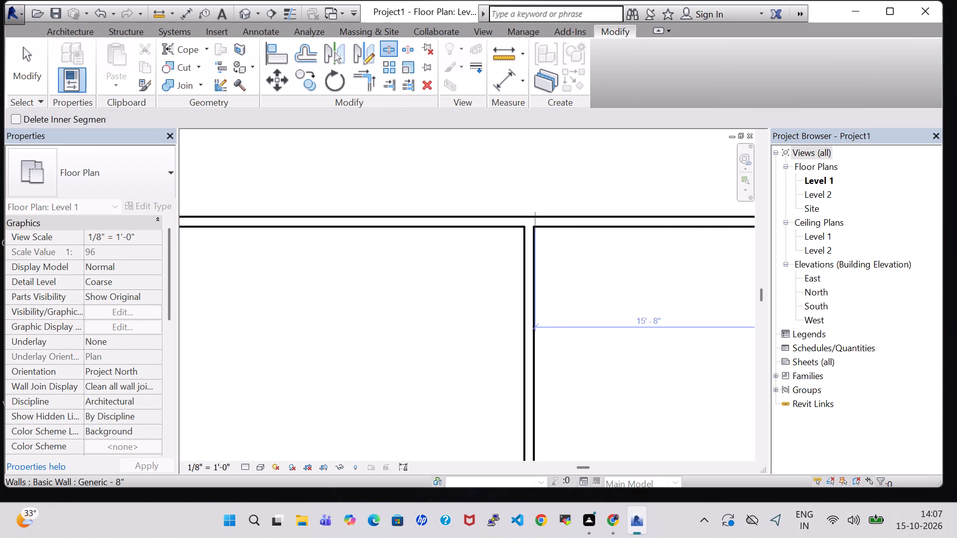
scroll(536, 223, "up", 6)
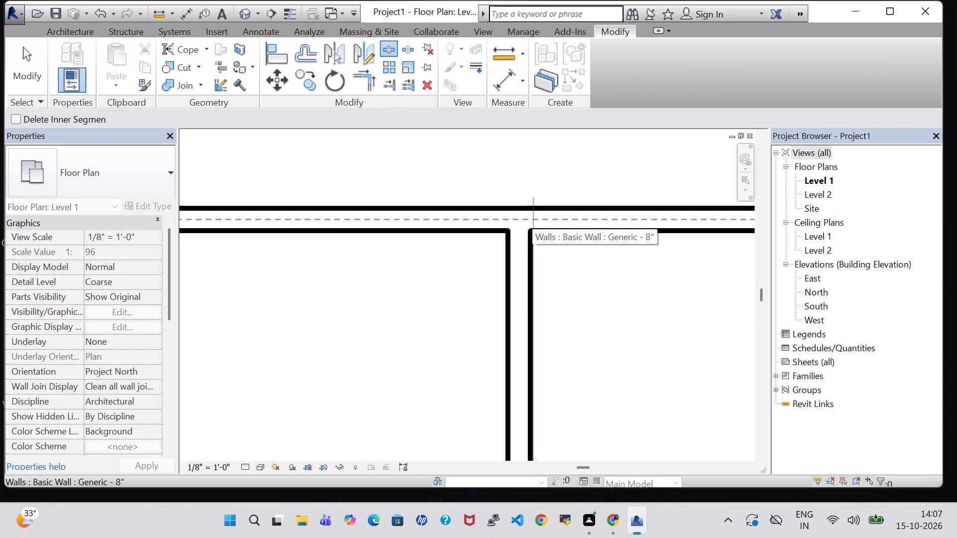
left_click(532, 220)
Split the horizontal partition wall just east of its crossing with the second vertical partition.
middle_click(566, 238)
scroll(566, 238, "down", 3)
middle_click_drag(610, 292, 579, 282)
scroll(579, 282, "down", 2)
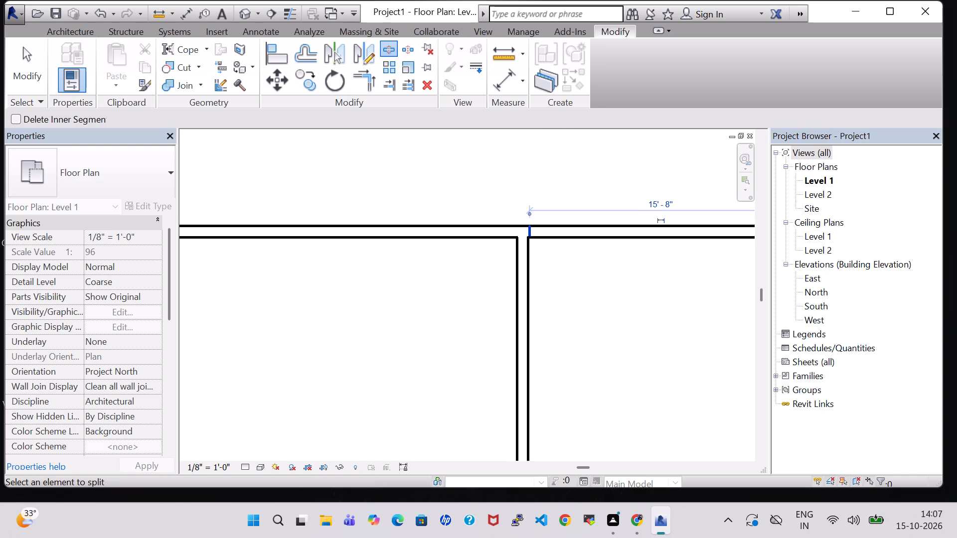
scroll(587, 279, "down", 3)
middle_click_drag(595, 284, 569, 276)
scroll(570, 276, "down", 1)
middle_click_drag(616, 317, 592, 308)
scroll(609, 313, "down", 2)
middle_click_drag(666, 385, 593, 320)
scroll(465, 391, "up", 5)
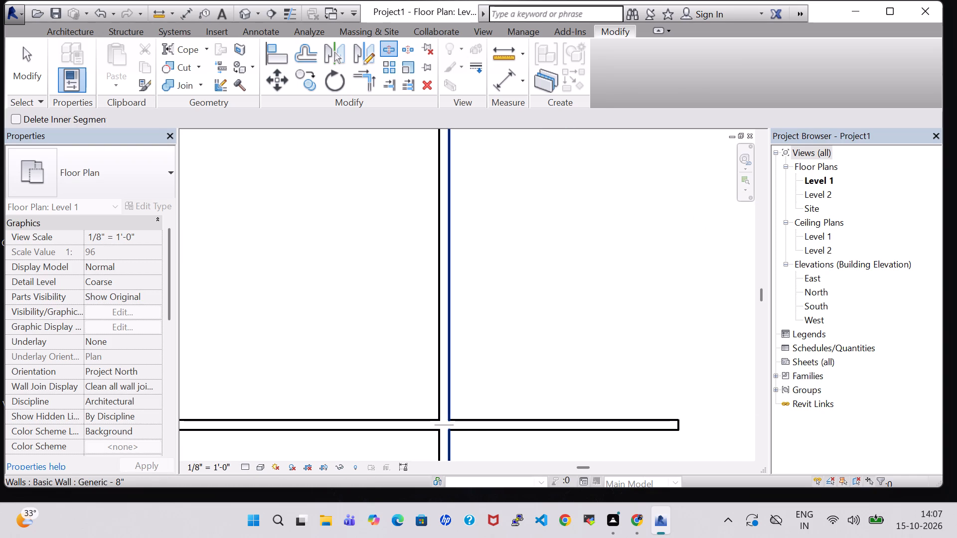
scroll(458, 423, "up", 4)
middle_click_drag(458, 423, 552, 249)
left_click(542, 250)
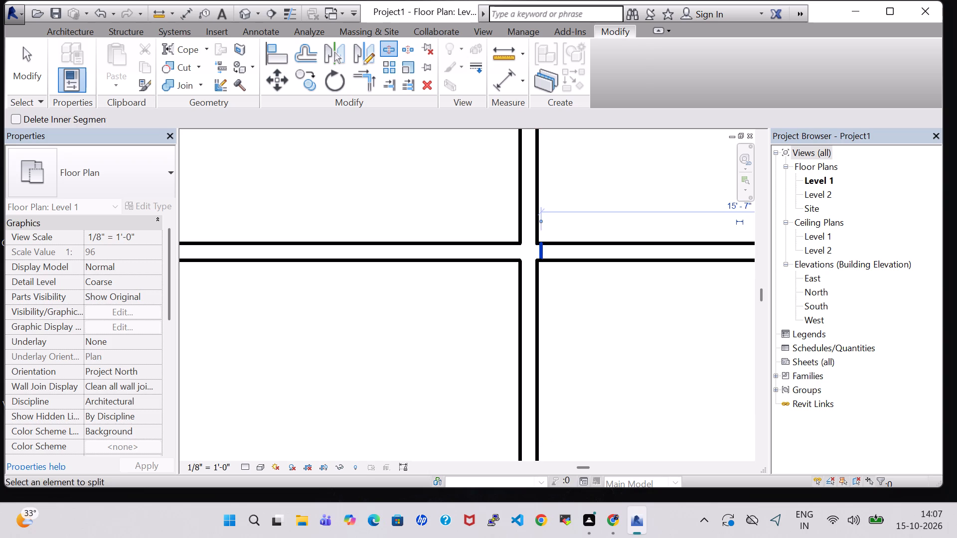
Split the south wall just east of the second vertical partition, about 15' 6" from its east end, and finish splitting.
scroll(740, 297, "down", 3)
middle_click_drag(679, 366, 641, 276)
scroll(653, 277, "down", 2)
middle_click_drag(657, 296, 612, 221)
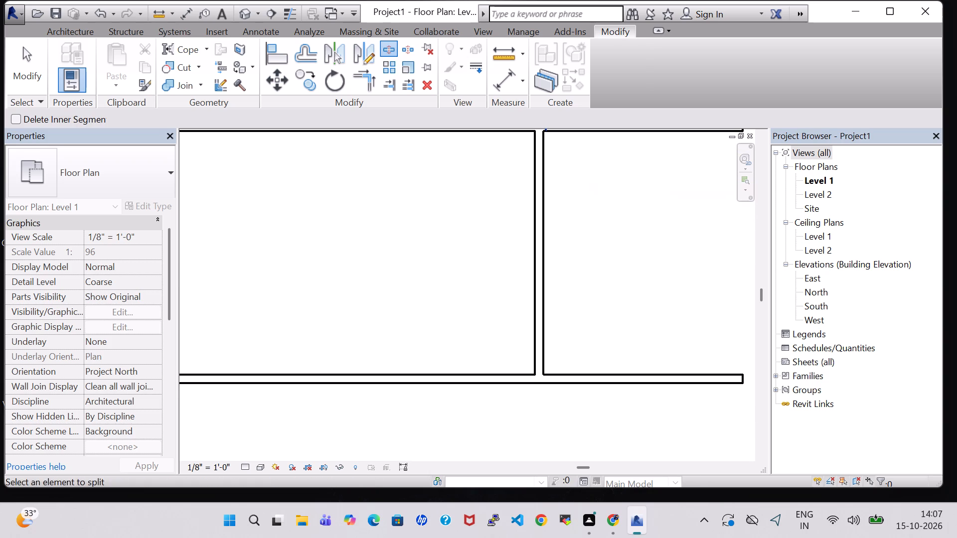
left_click(546, 378)
key("Escape")
key("Escape")
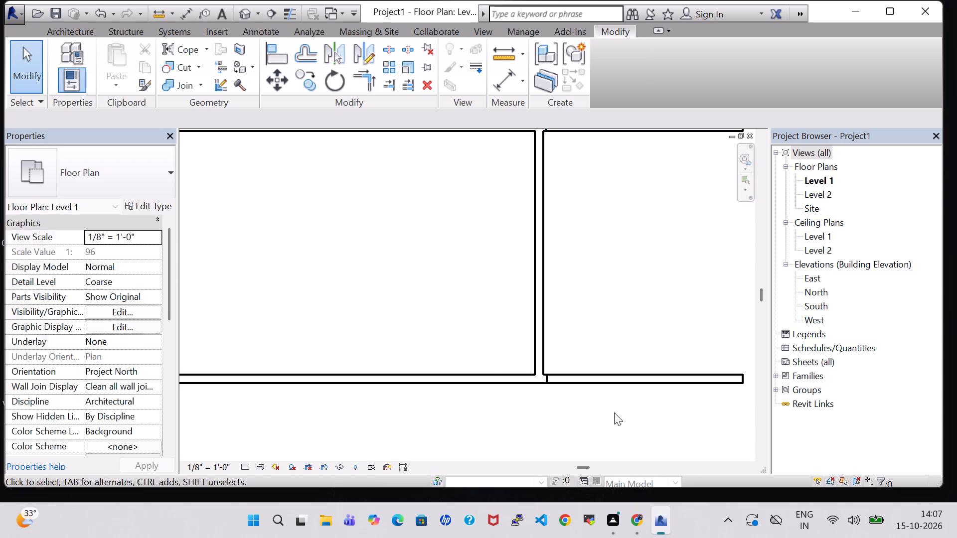
Delete the three wall segments projecting east of the second vertical partition: south, middle and north.
left_click(610, 381)
key("Delete")
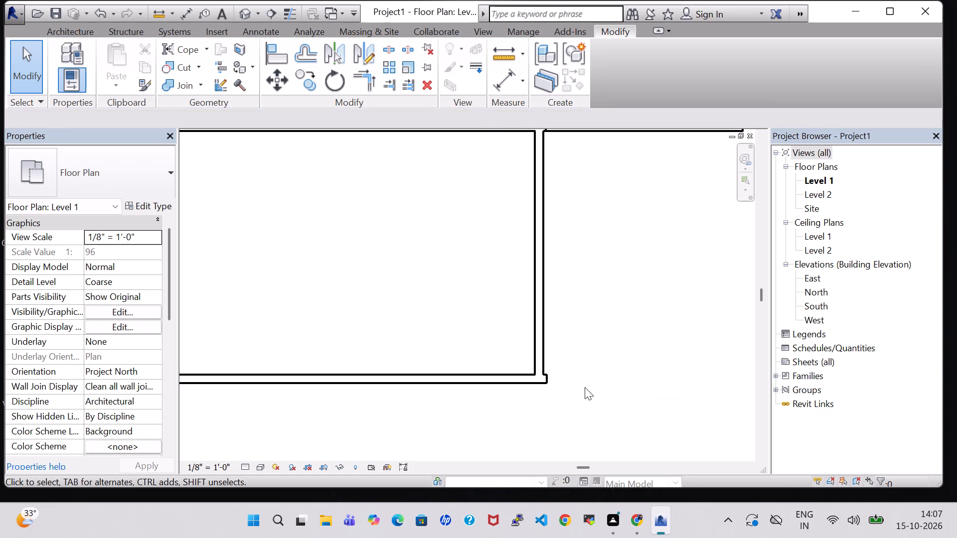
middle_click_drag(594, 324, 594, 331)
scroll(594, 324, "down", 3)
left_click(611, 194)
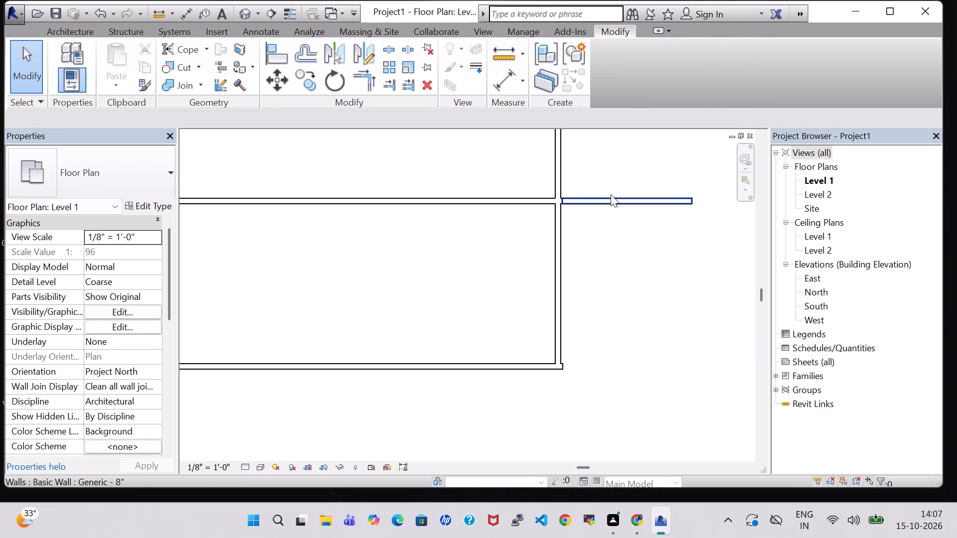
key("Delete")
scroll(614, 201, "down", 2)
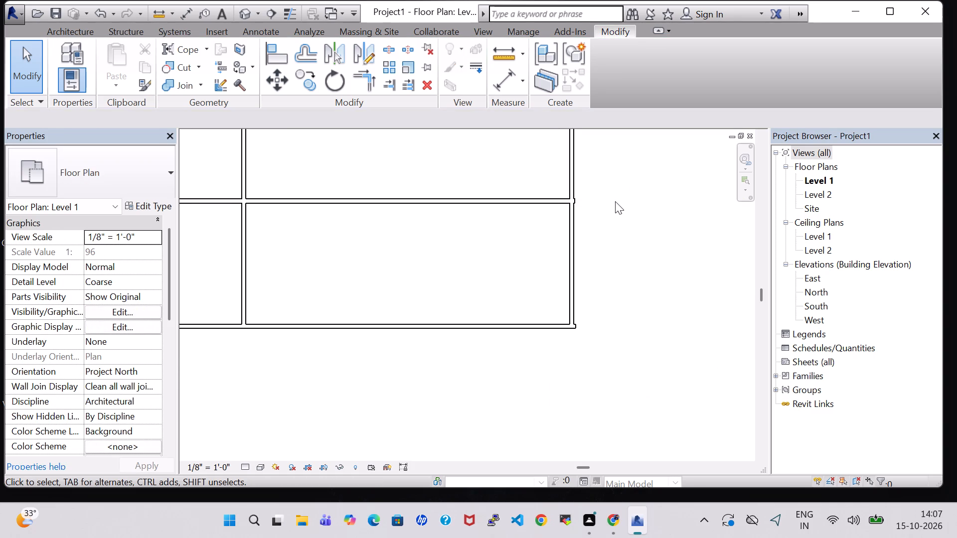
middle_click_drag(615, 201, 646, 371)
left_click(683, 177)
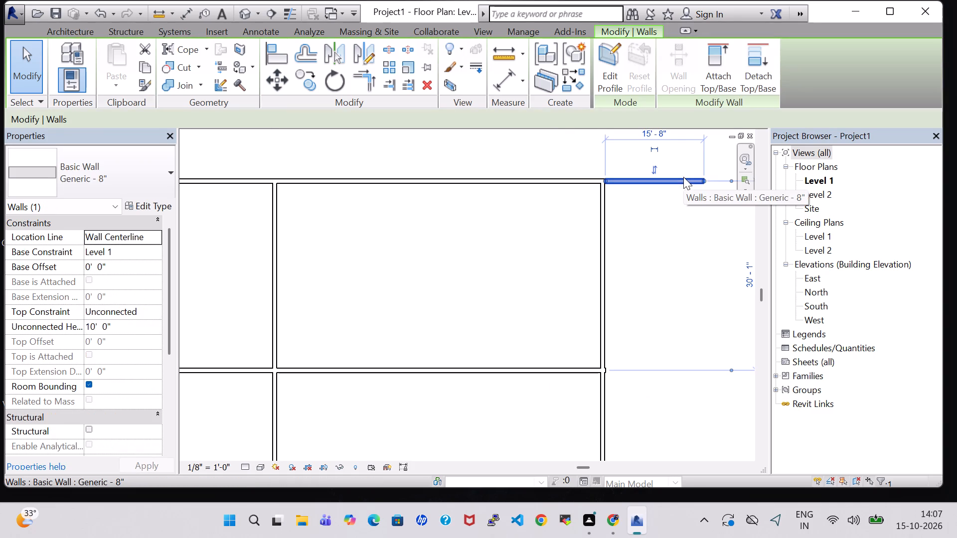
key("Delete")
Nudge the north wall one increment west to line its end up with the east vertical wall's outer face.
scroll(683, 178, "up", 3)
scroll(619, 178, "up", 3)
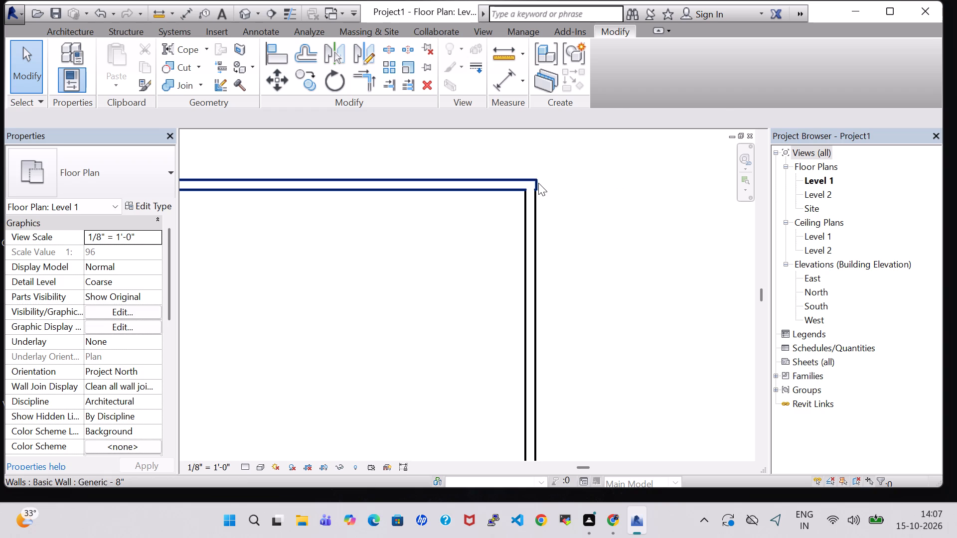
left_click(538, 183)
key("Left")
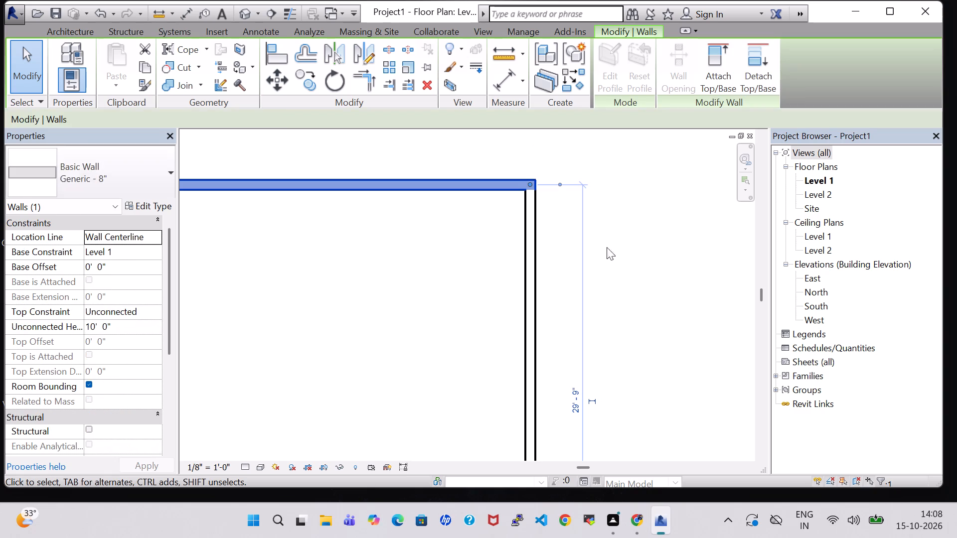
left_click(662, 296)
Nudge the middle horizontal partition one increment west to remove its projection past the east vertical wall.
middle_click_drag(659, 278, 653, 117)
scroll(653, 117, "down", 1)
middle_click_drag(622, 449, 624, 335)
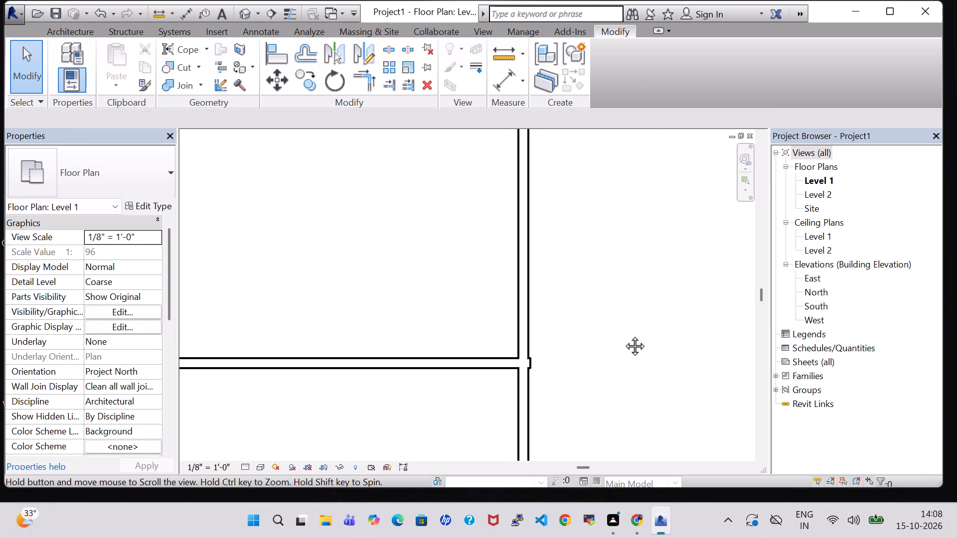
middle_click_drag(624, 335, 626, 323)
left_click(539, 336)
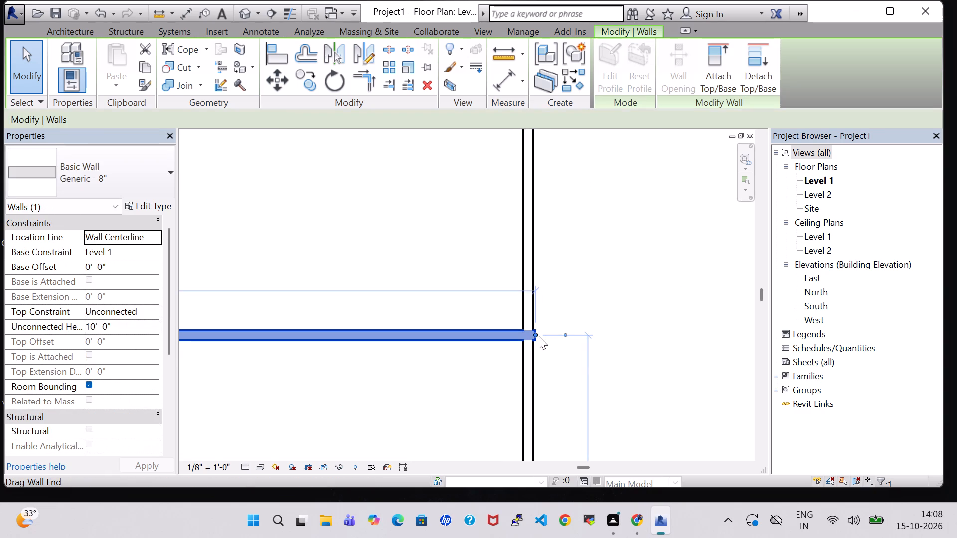
key("Left")
left_click(629, 340)
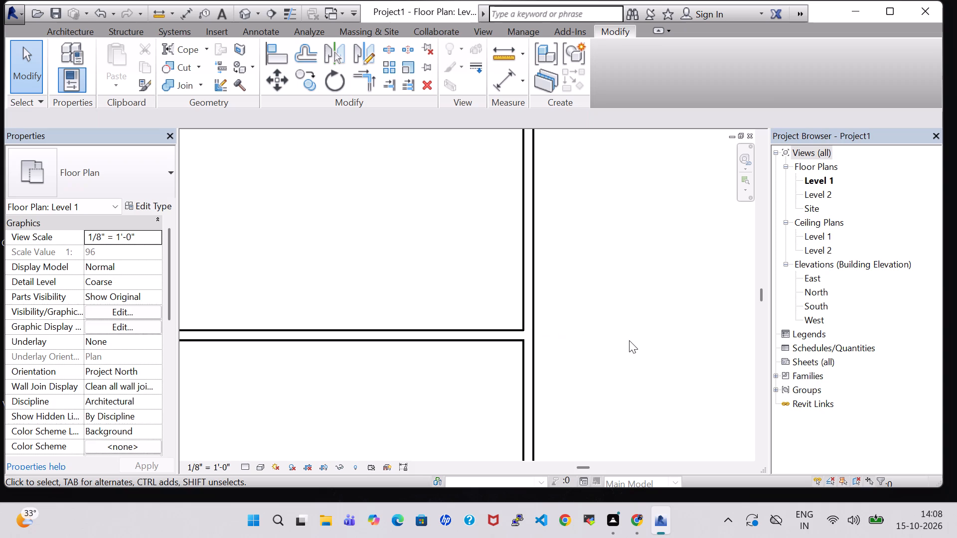
Nudge the south wall two increments west to close its corner flush with the east vertical wall.
scroll(629, 340, "down", 15)
middle_click_drag(646, 351, 600, 333)
scroll(600, 333, "up", 9)
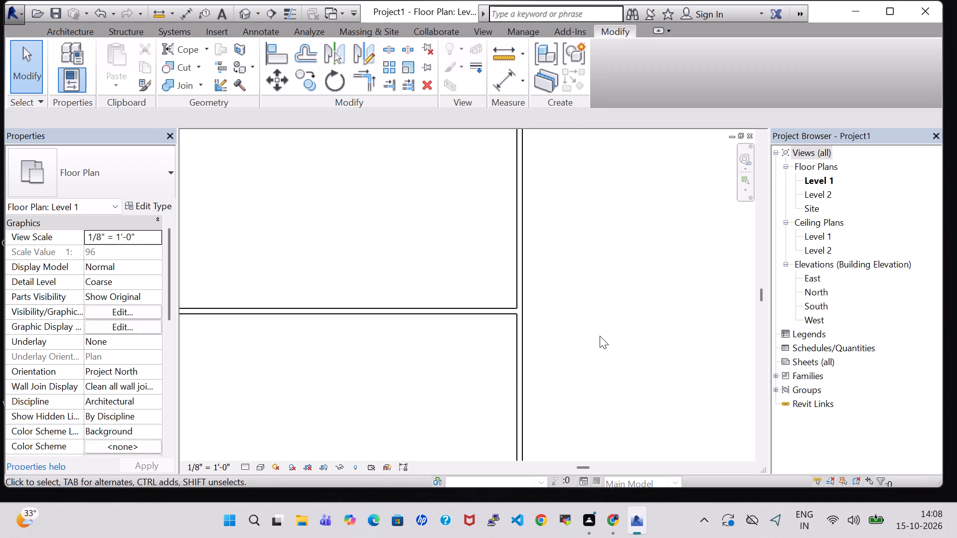
scroll(600, 336, "up", 7)
middle_click_drag(596, 361, 654, 224)
middle_click(582, 410)
scroll(582, 410, "up", 2)
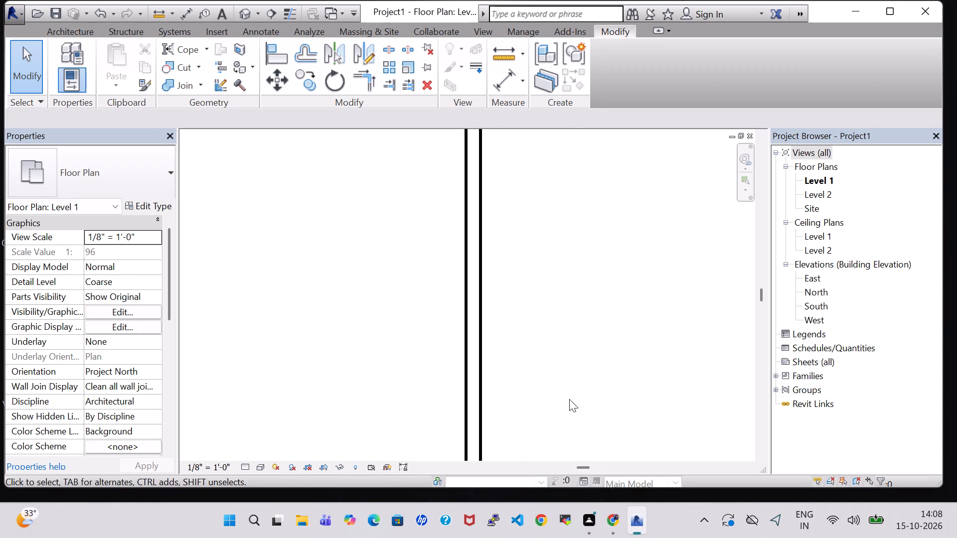
middle_click_drag(569, 399, 665, 199)
left_click(586, 275)
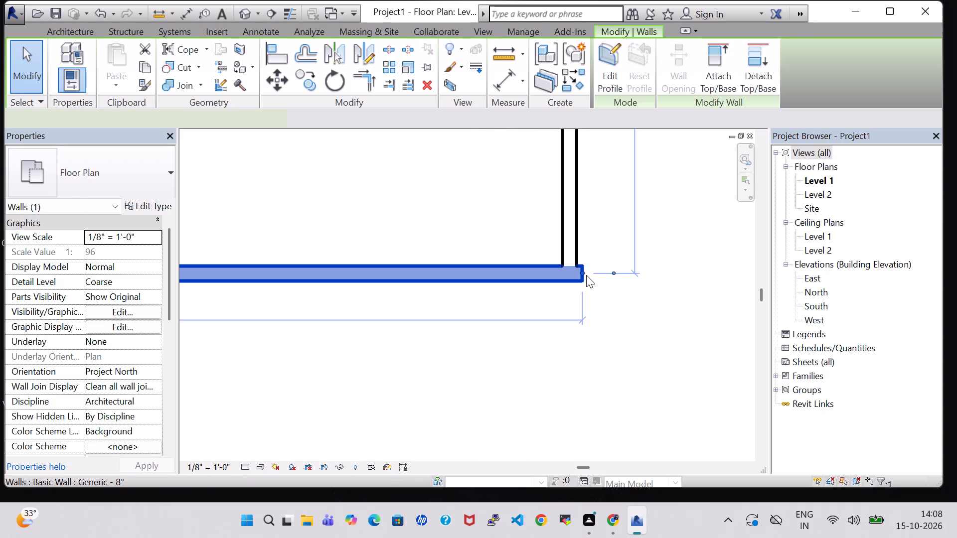
key("Left")
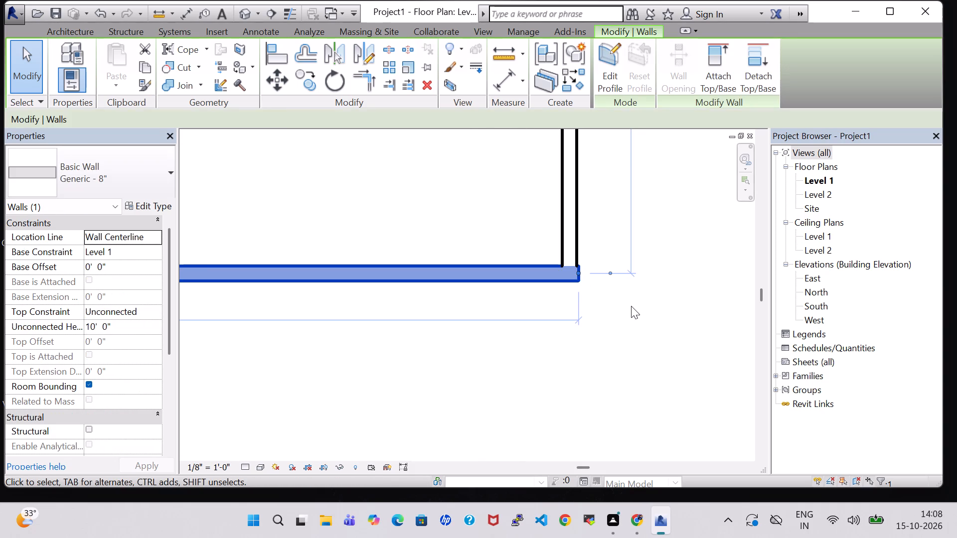
key("Left")
left_click(637, 340)
Draw a 10' high horizontal partition wall from the west wall to the east wall, about 11' 5" below the north wall.
scroll(680, 409, "down", 5)
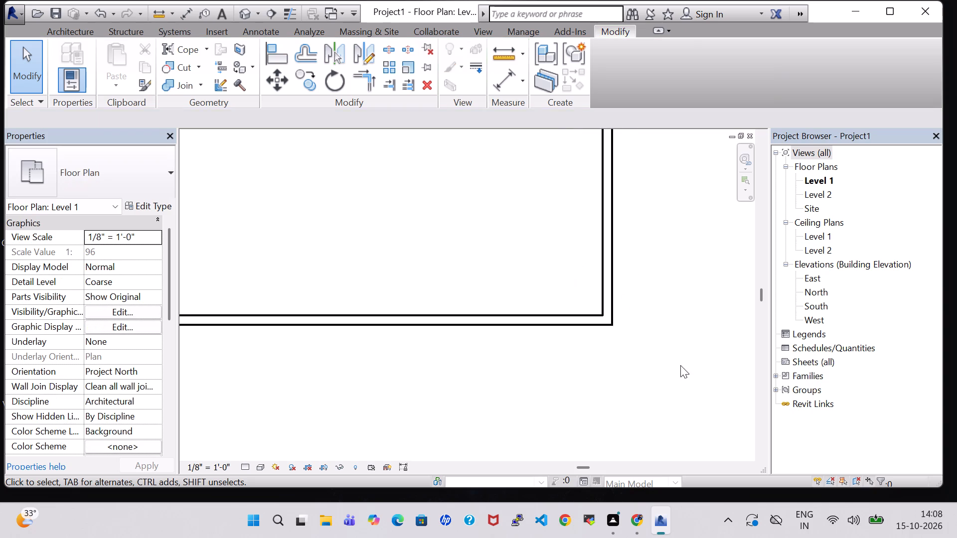
scroll(680, 365, "down", 7)
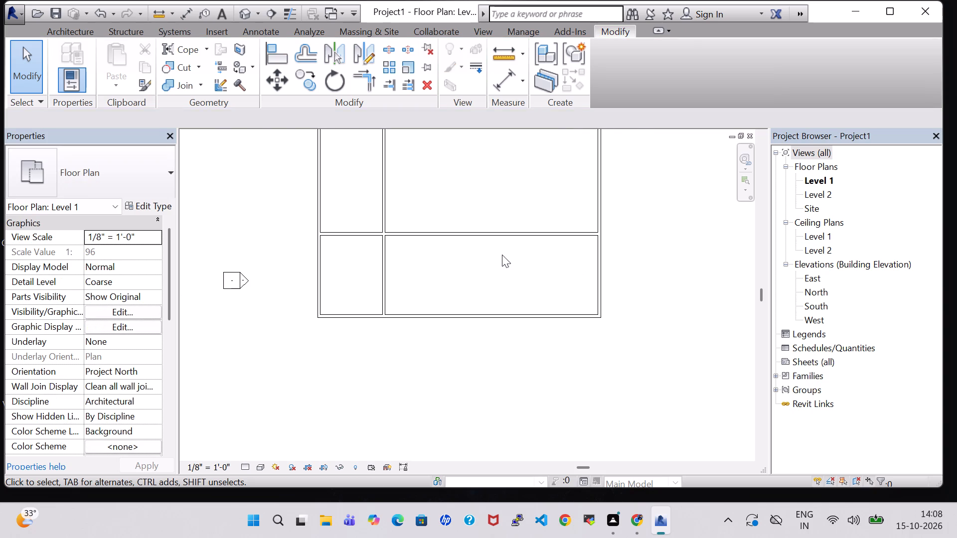
middle_click_drag(502, 255, 522, 321)
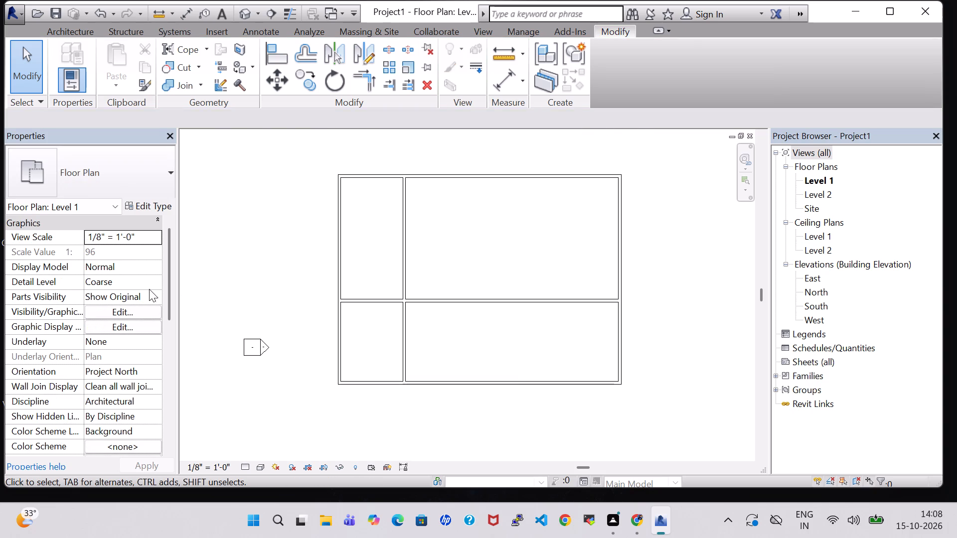
left_click(58, 28)
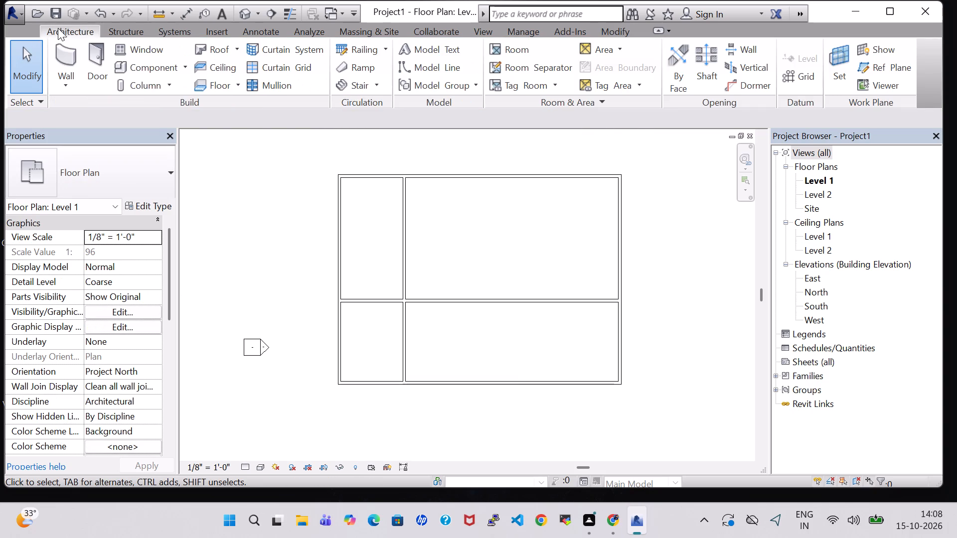
left_click(72, 46)
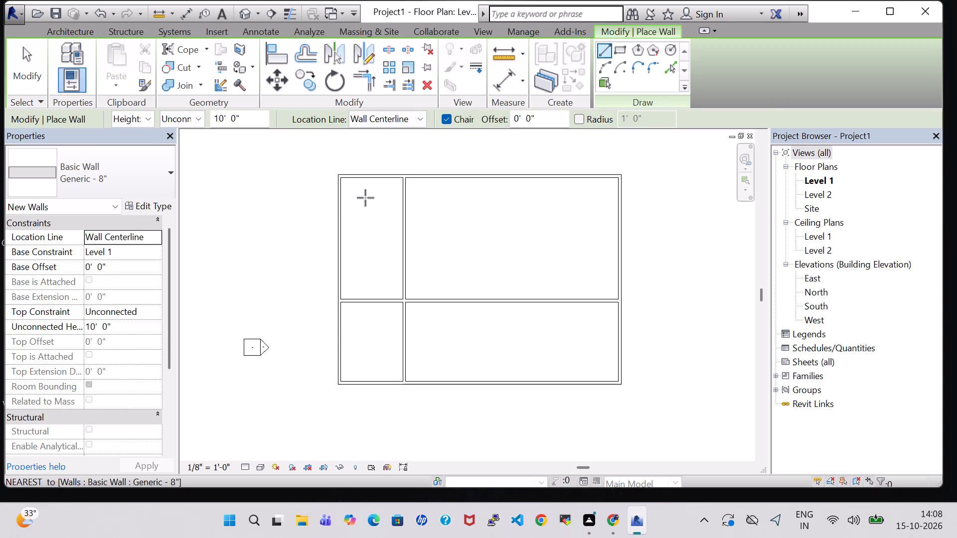
left_click(339, 223)
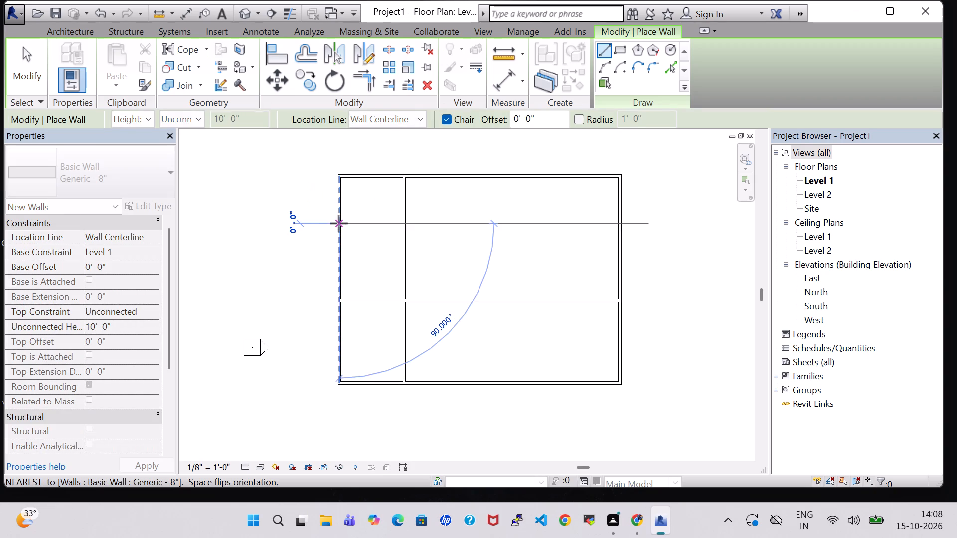
left_click(619, 225)
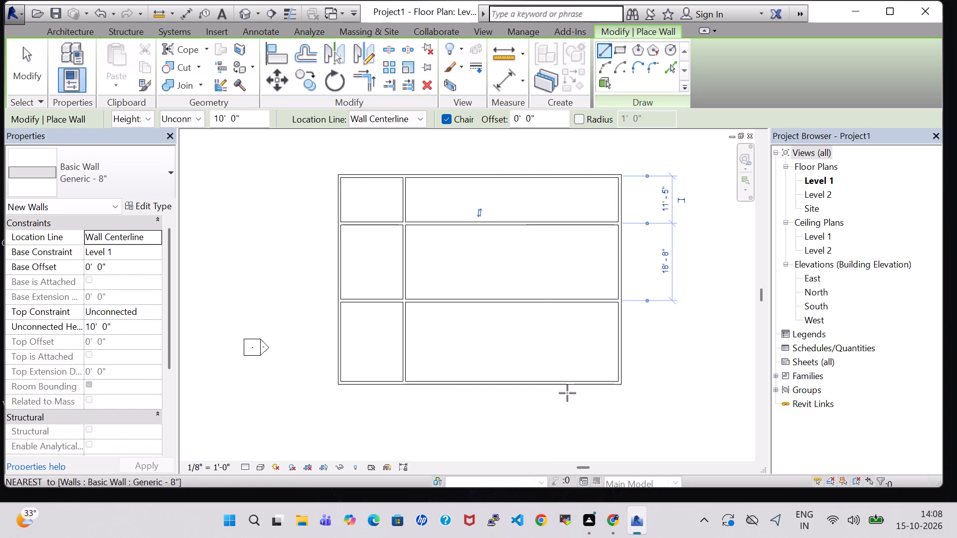
Draw an L-shaped partition from the east wall, about 9' 1" above the lower horizontal partition, running about 24' 2" west and down to the south wall.
left_click(620, 263)
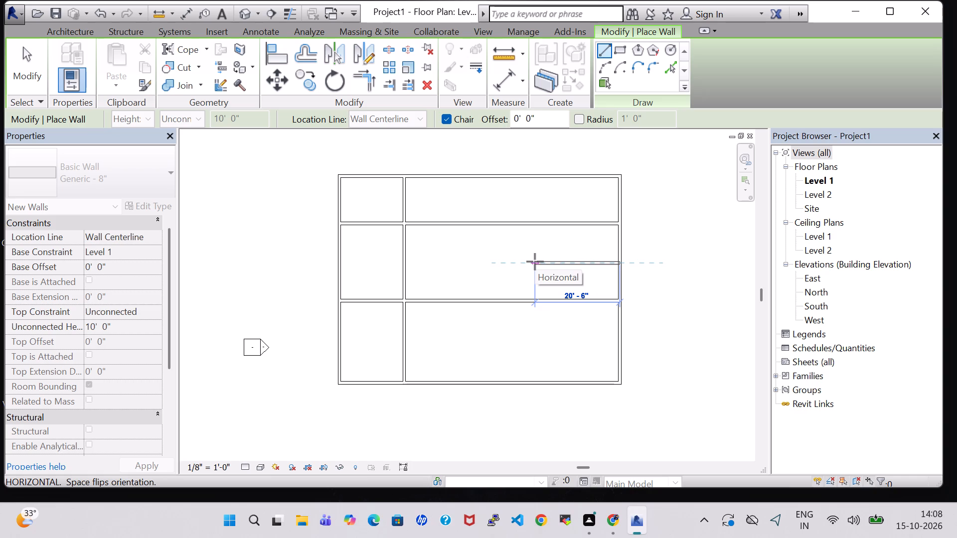
left_click(520, 262)
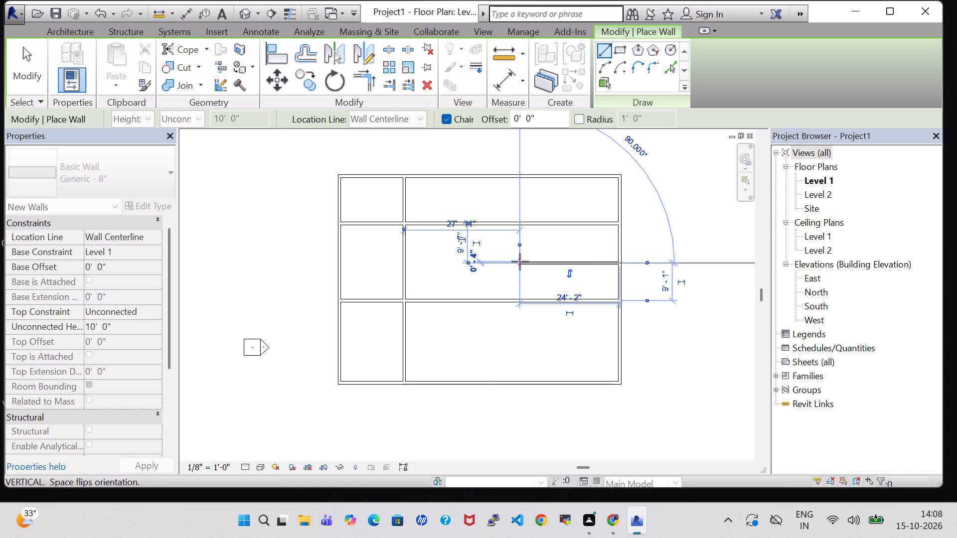
left_click(518, 384)
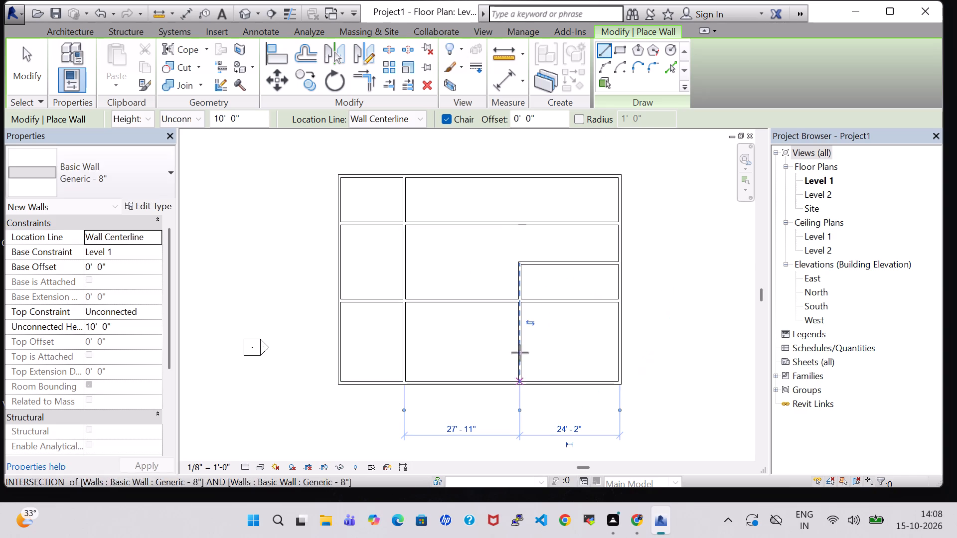
Draw a vertical partition wall about 20' 8" long from the L-shaped partition's corner up to the north wall, and end wall placement.
scroll(523, 249, "up", 4)
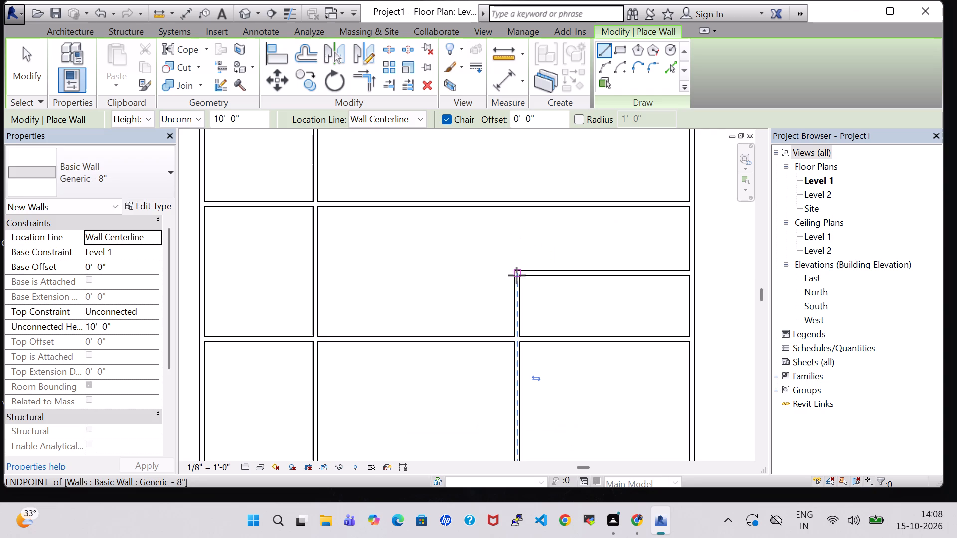
left_click(517, 275)
scroll(517, 272, "down", 3)
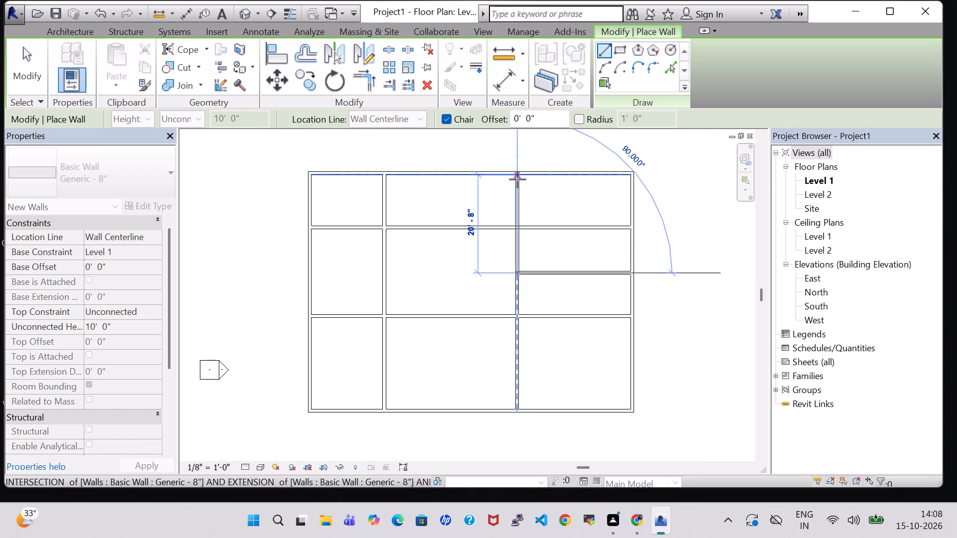
left_click(517, 177)
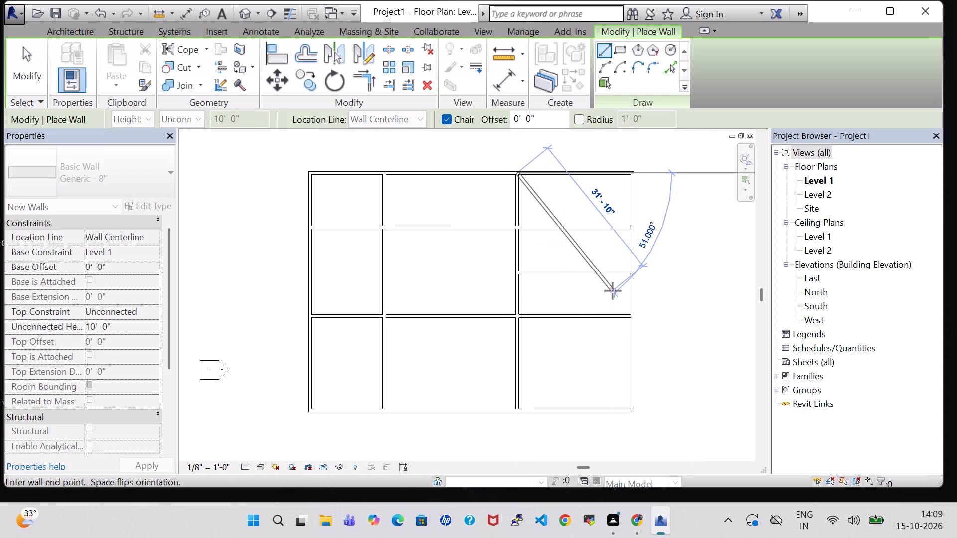
key("Escape")
key("Escape")
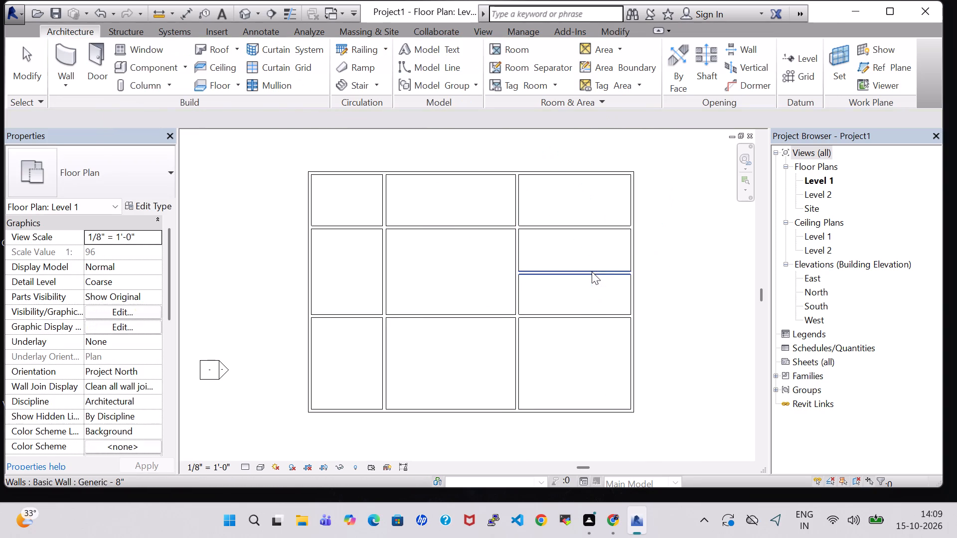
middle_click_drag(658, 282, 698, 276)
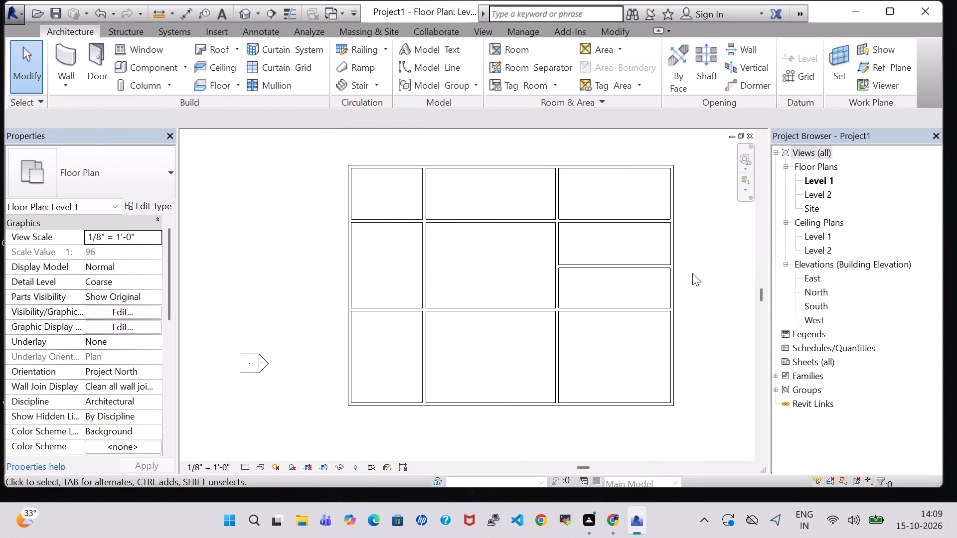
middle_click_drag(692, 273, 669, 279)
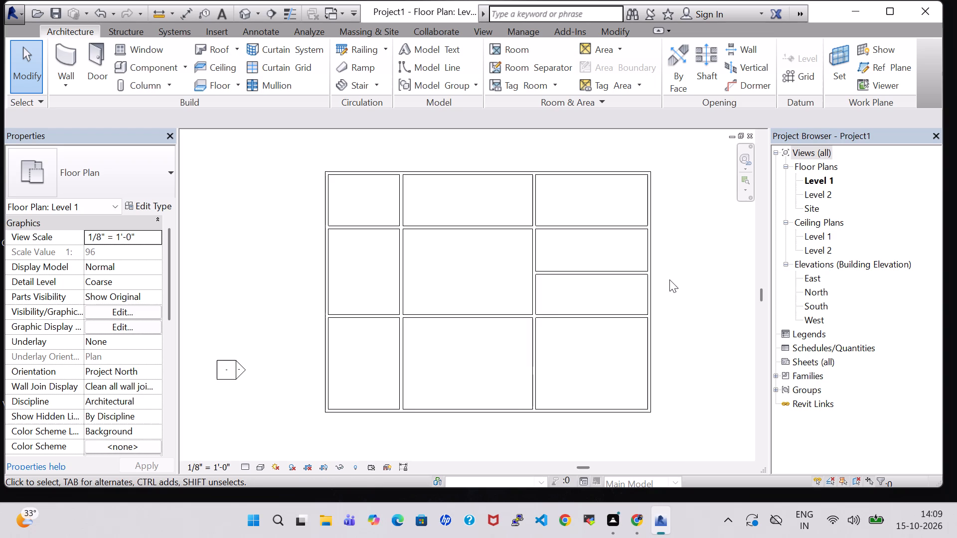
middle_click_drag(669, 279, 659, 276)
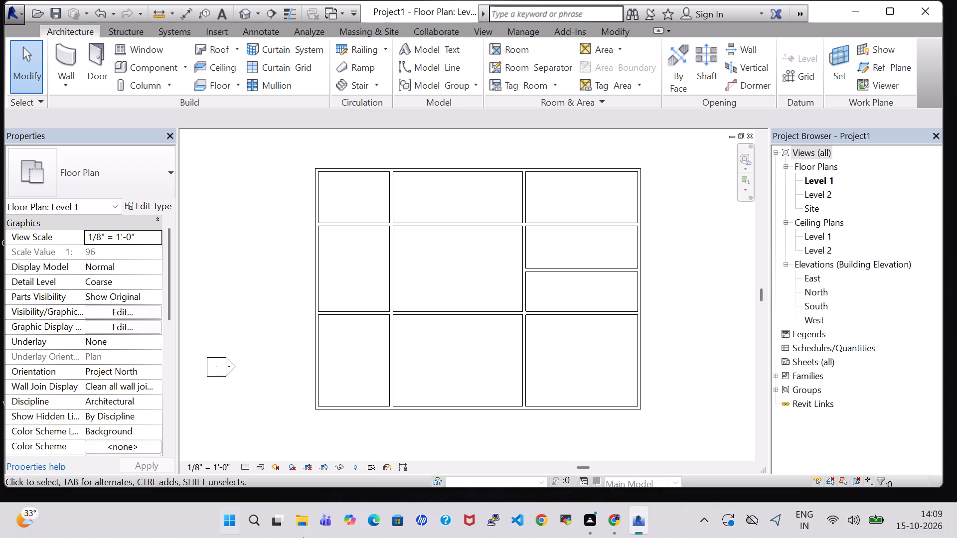
Split the east vertical partition just above the lower horizontal partition and just below the short partition between the two east rooms.
left_click(621, 36)
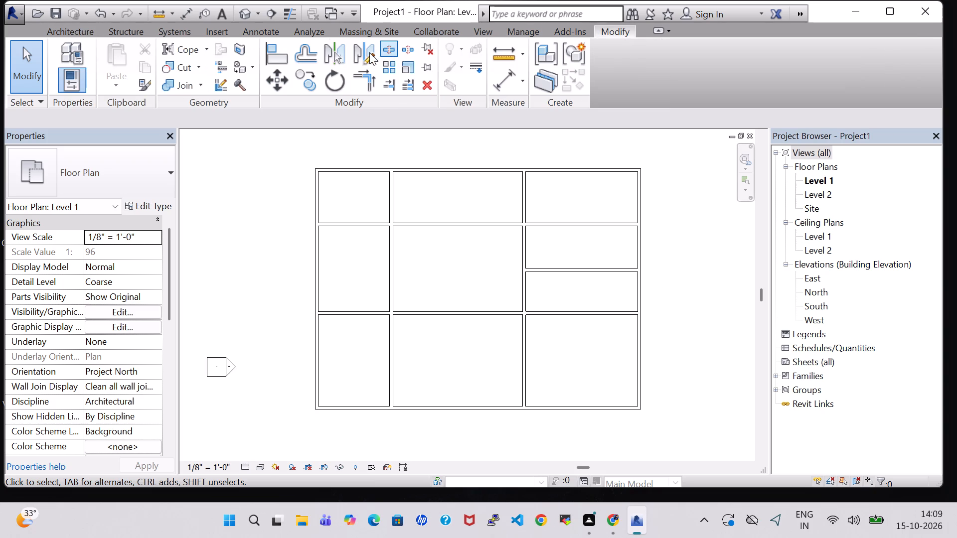
left_click(394, 54)
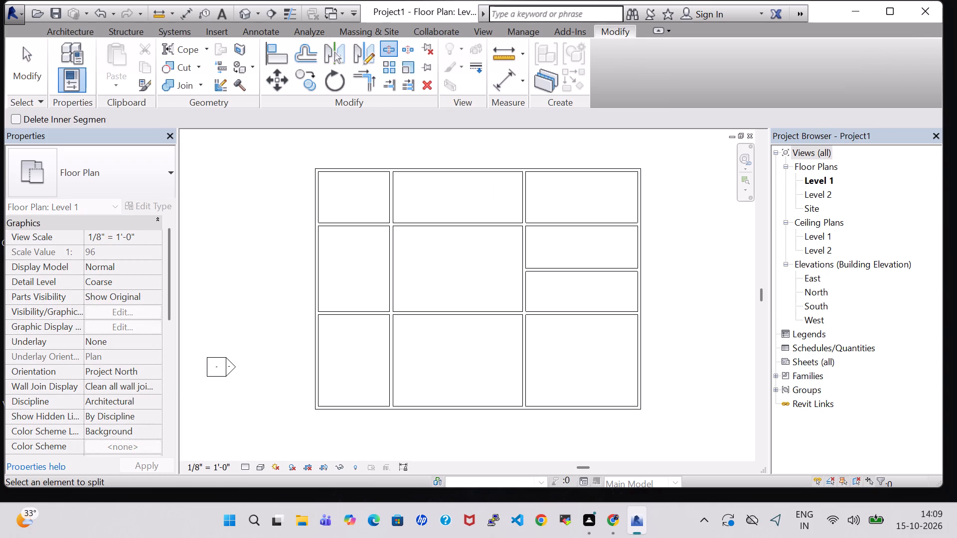
scroll(538, 278, "up", 3)
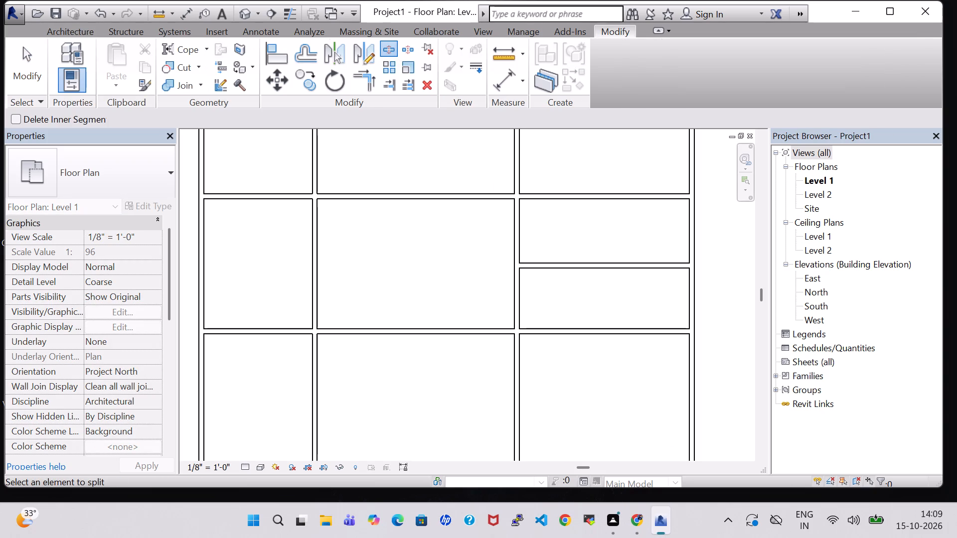
scroll(514, 323, "up", 6)
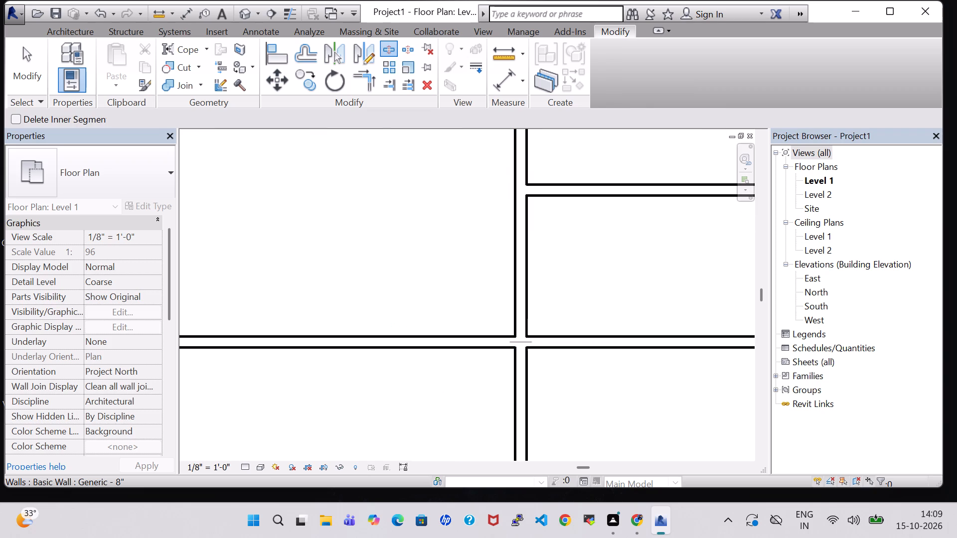
scroll(518, 332, "up", 7)
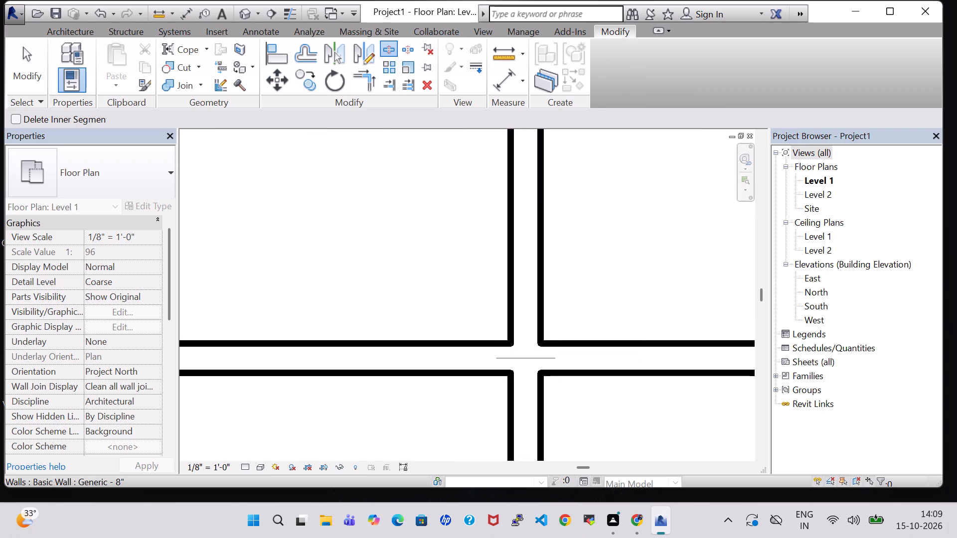
left_click(512, 337)
scroll(513, 331, "down", 2)
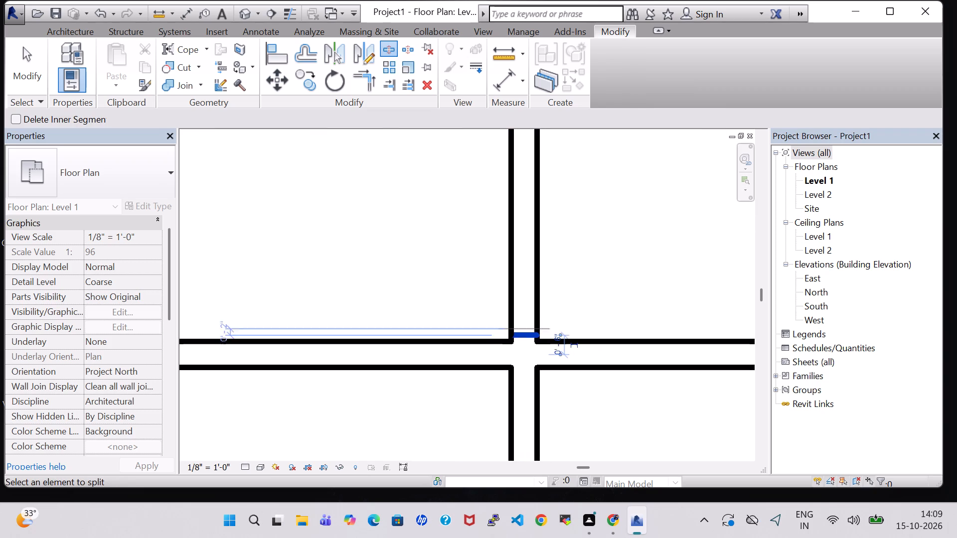
scroll(513, 327, "down", 2)
middle_click_drag(549, 268, 571, 307)
scroll(571, 303, "down", 1)
middle_click_drag(573, 297, 551, 372)
scroll(551, 372, "up", 3)
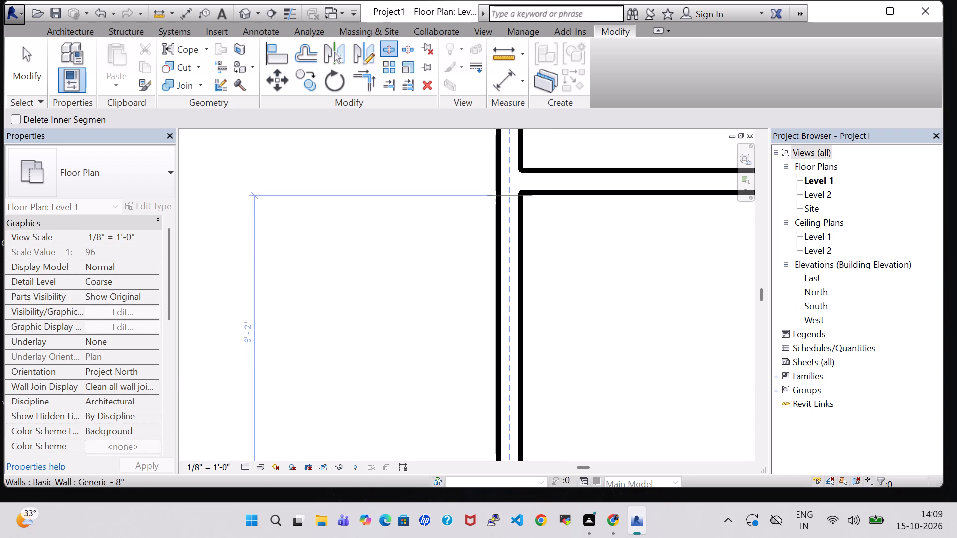
left_click(509, 195)
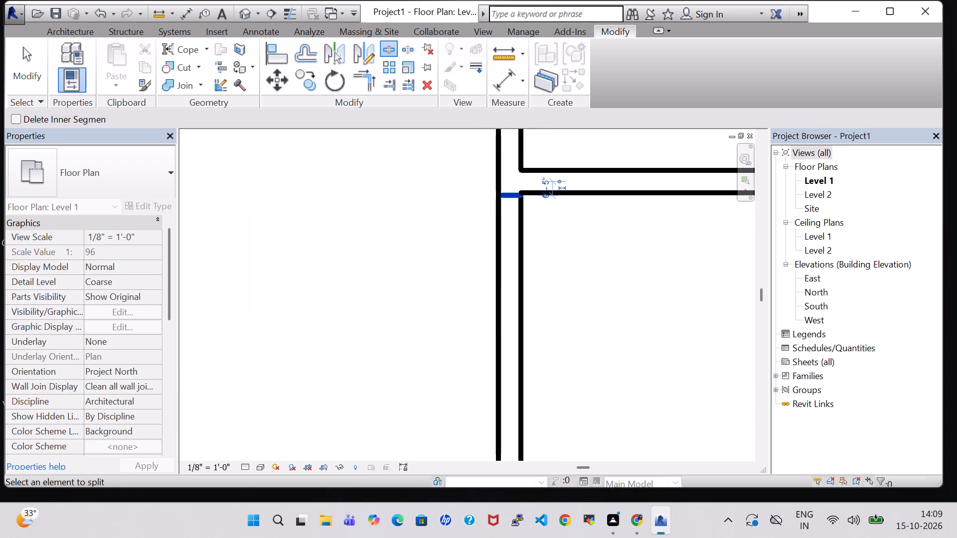
key("Escape")
key("Escape")
Delete the split-off vertical wall segment between the short east partition and the lower horizontal partition.
left_click(506, 270)
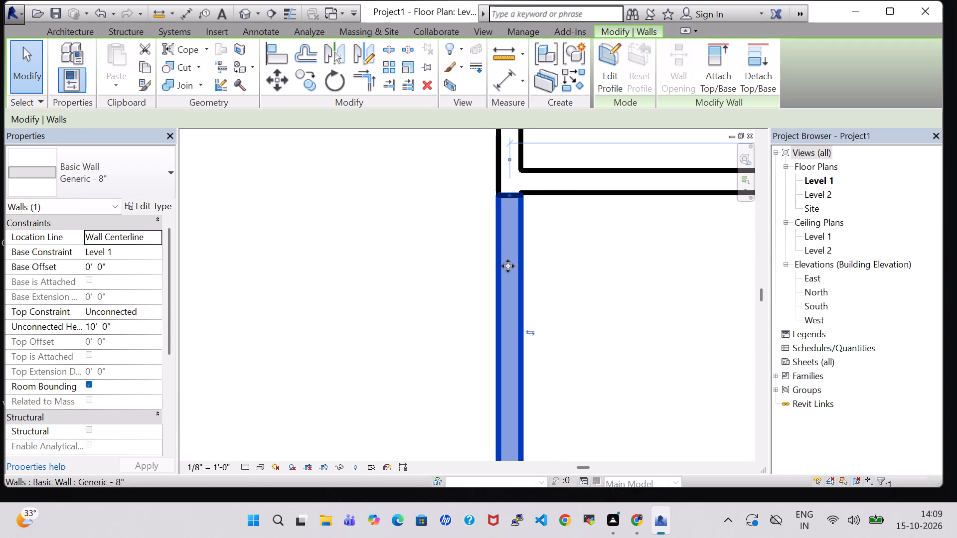
key("Delete")
Nudge the vertical wall above the opening one increment north and the one below one increment south, flush with the horizontal partitions.
scroll(508, 268, "down", 4)
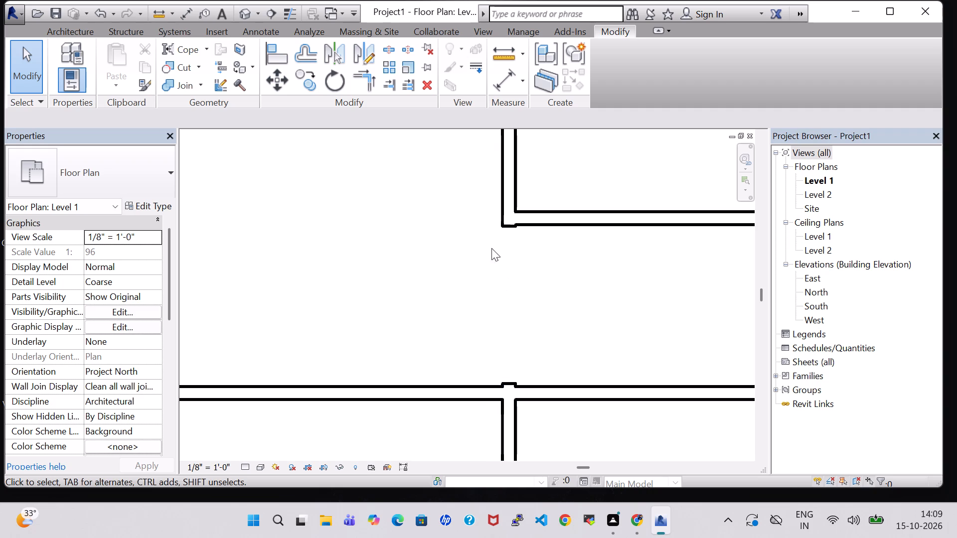
left_click(505, 230)
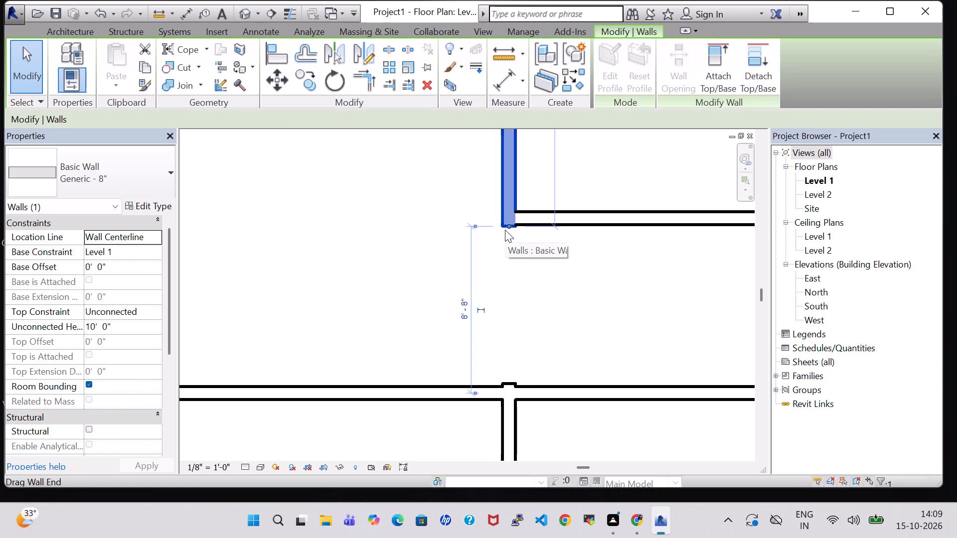
key("Up")
left_click(375, 224)
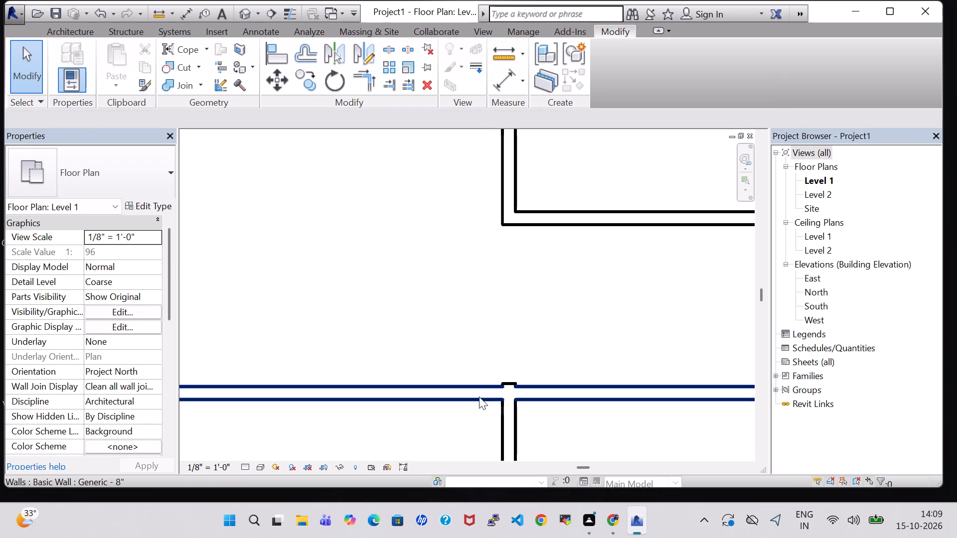
left_click(511, 385)
key("Down")
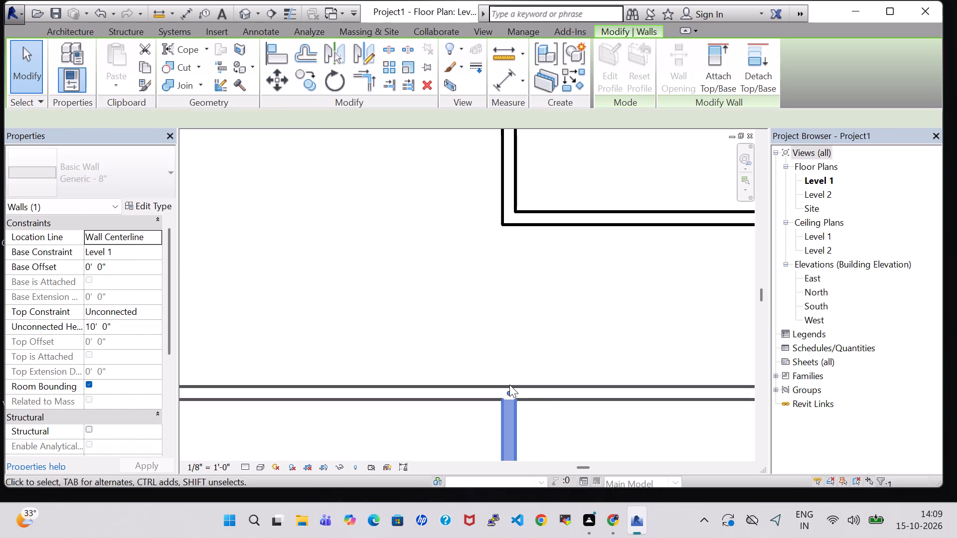
left_click(401, 336)
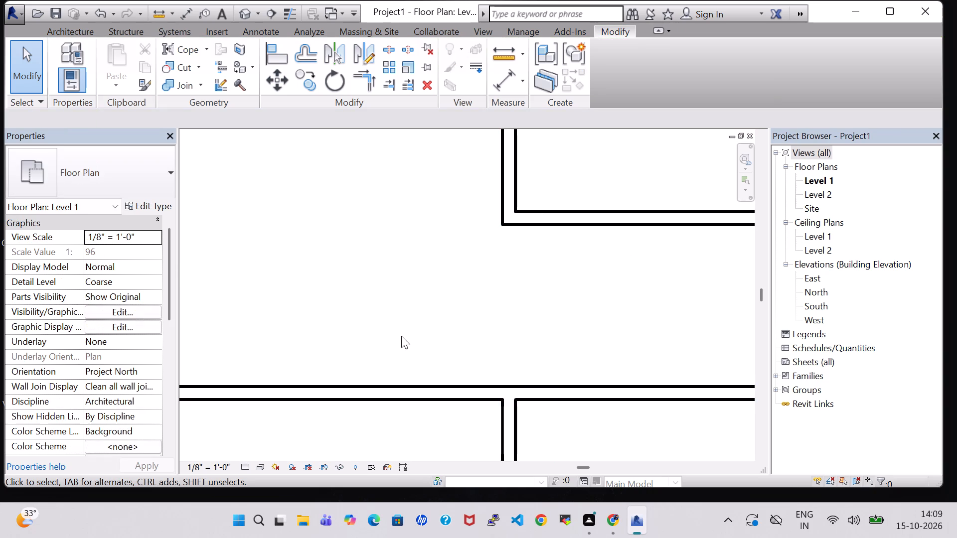
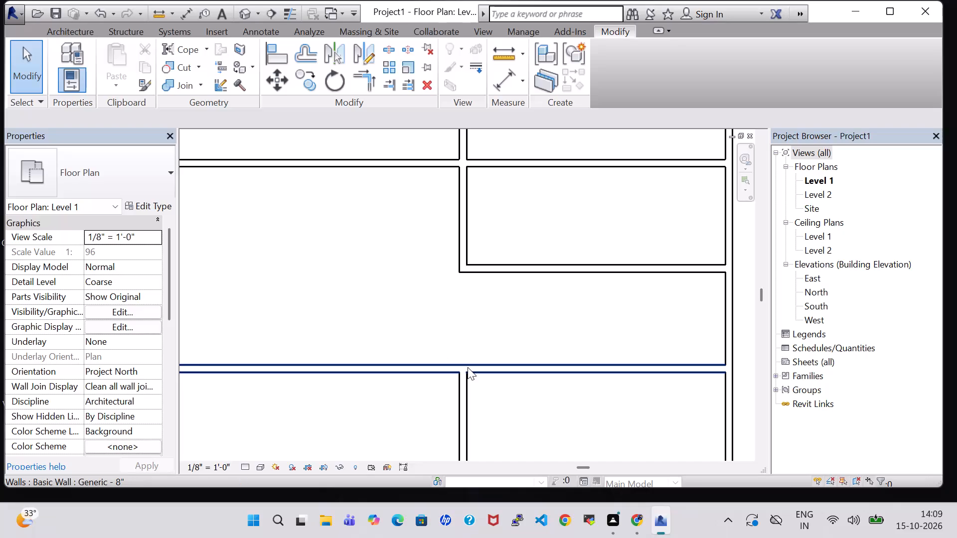
Review the overall wall layout of the Level 1 floor plan.
scroll(468, 368, "down", 3)
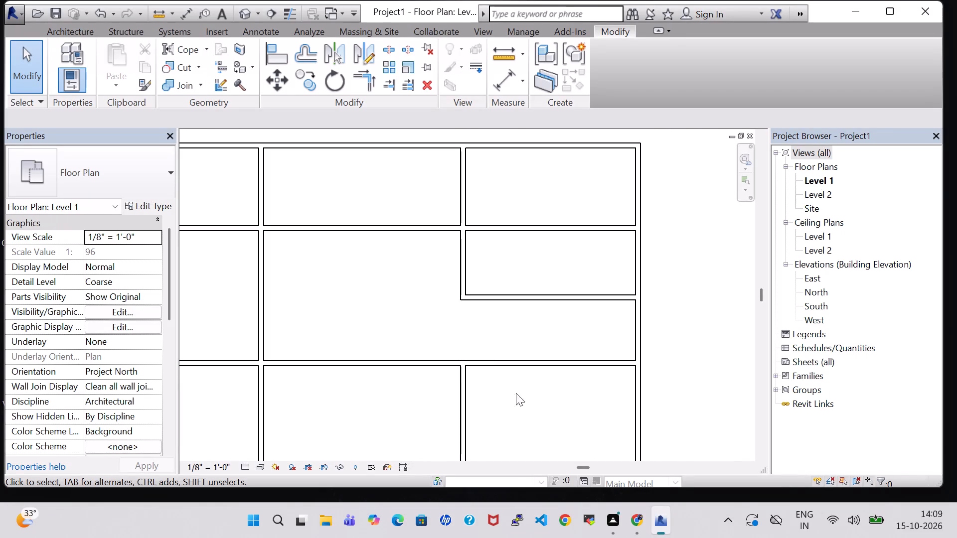
middle_click_drag(520, 410, 510, 269)
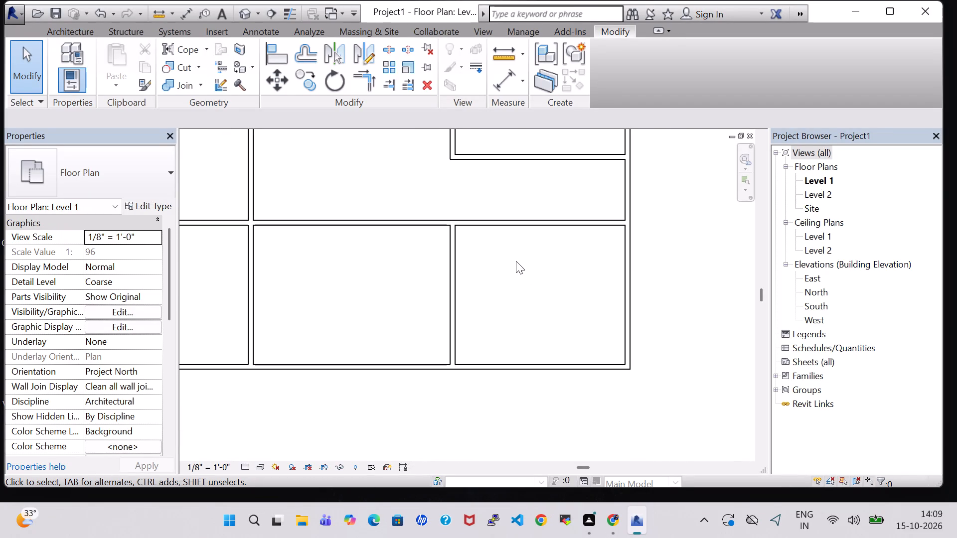
scroll(516, 261, "down", 2)
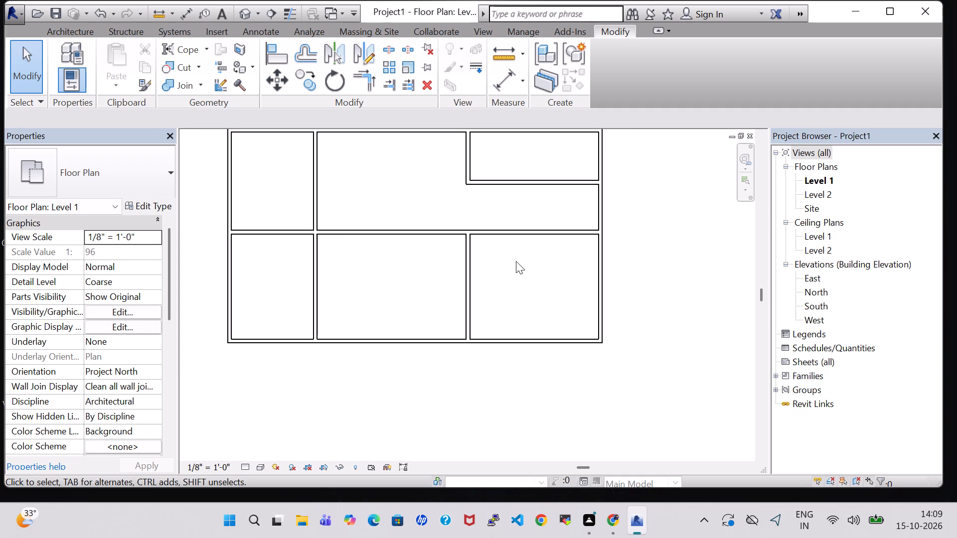
scroll(516, 261, "down", 1)
middle_click_drag(516, 261, 578, 310)
middle_click_drag(570, 322, 536, 338)
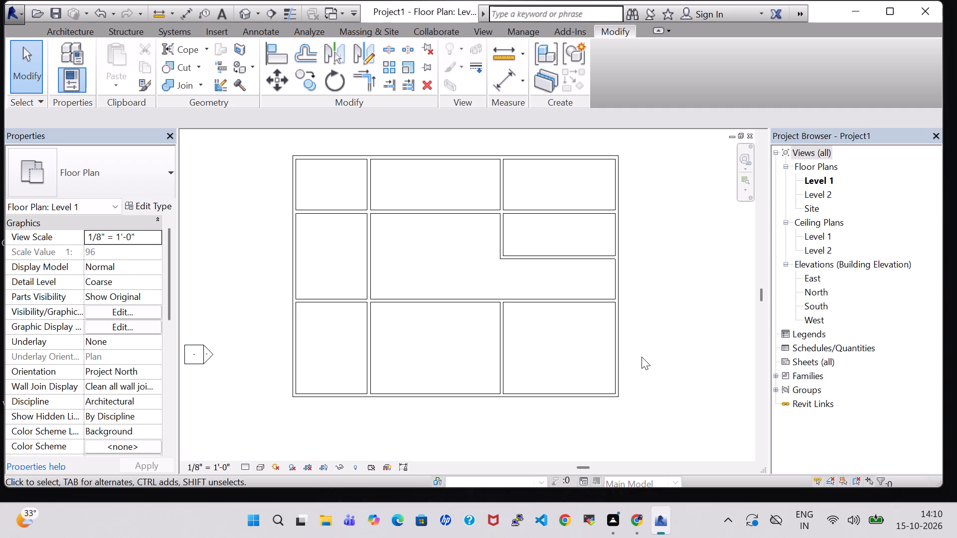
middle_click(636, 319)
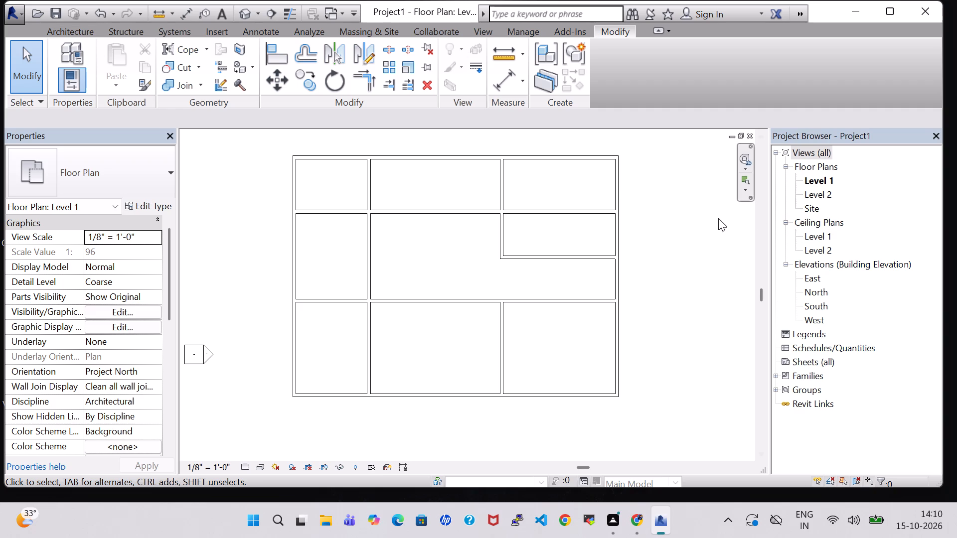
middle_click(674, 264)
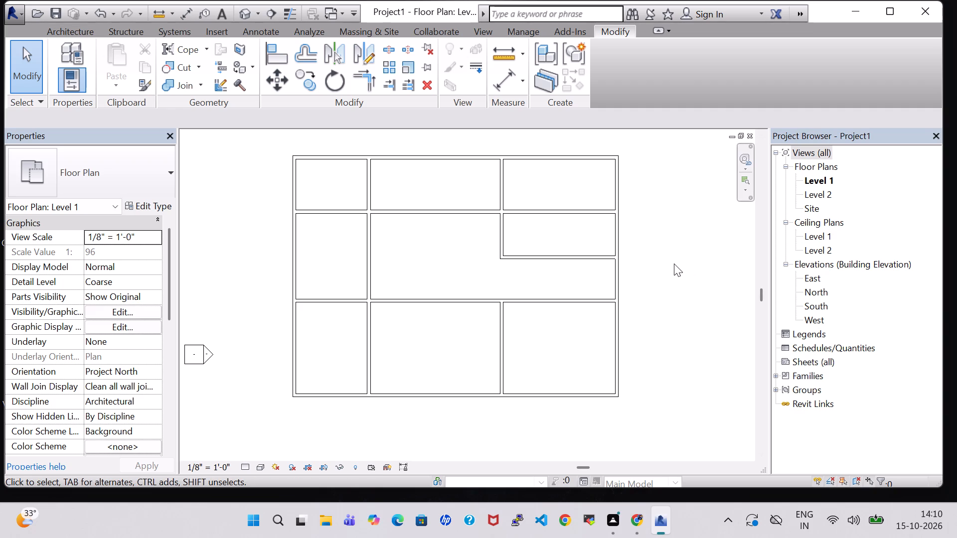
Draw a horizontal wall about 52' 1" long across the two south rooms, from the east exterior wall to the west vertical partition.
left_click(59, 30)
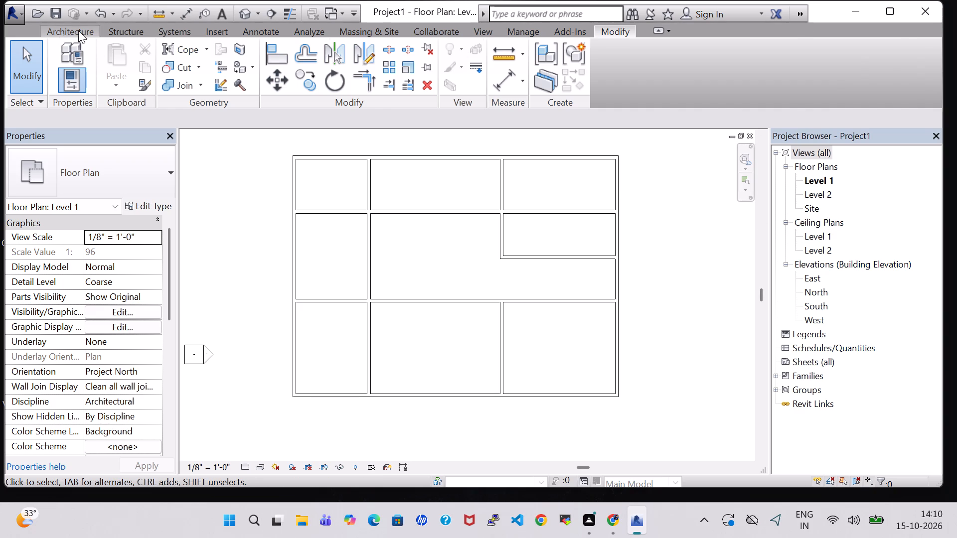
left_click(54, 54)
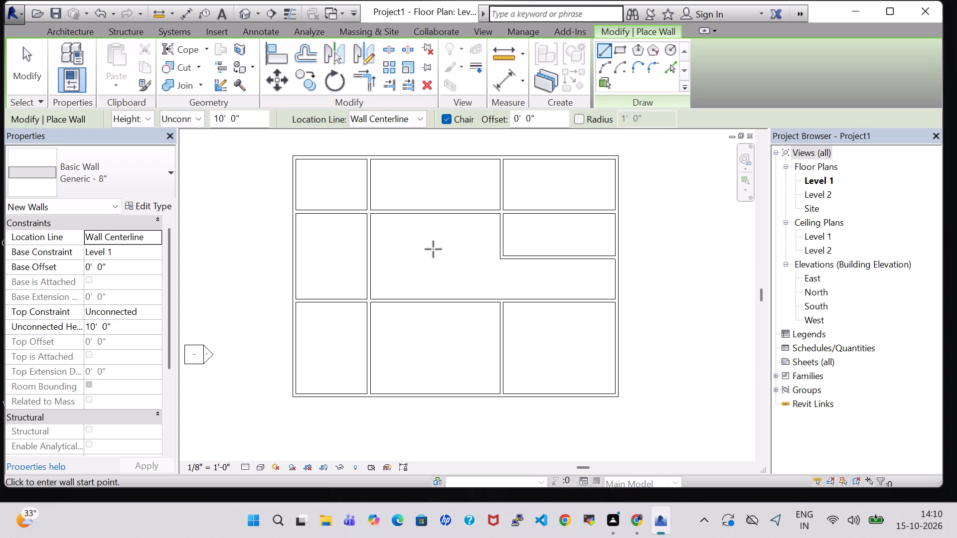
scroll(384, 376, "up", 4)
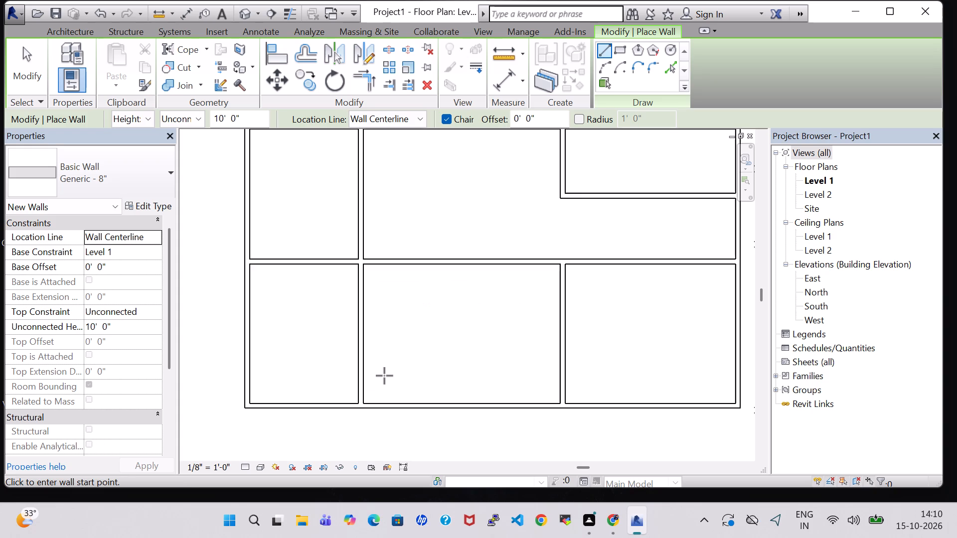
middle_click_drag(384, 376, 405, 303)
scroll(422, 293, "up", 3)
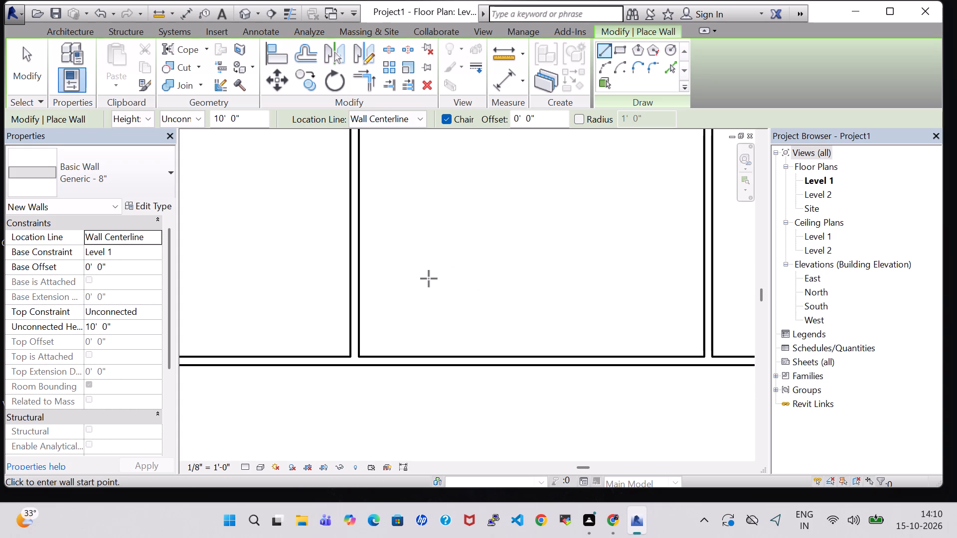
middle_click_drag(552, 324, 363, 319)
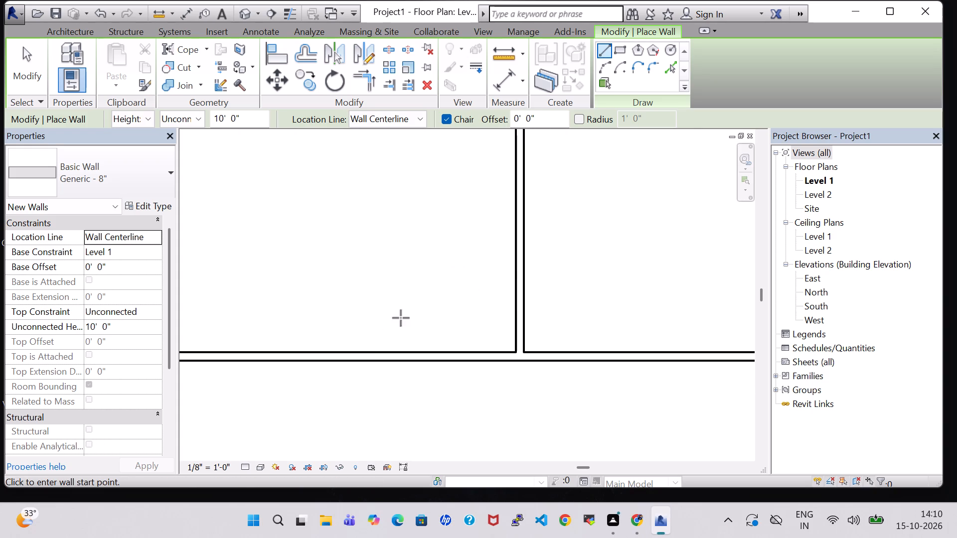
scroll(421, 317, "down", 4)
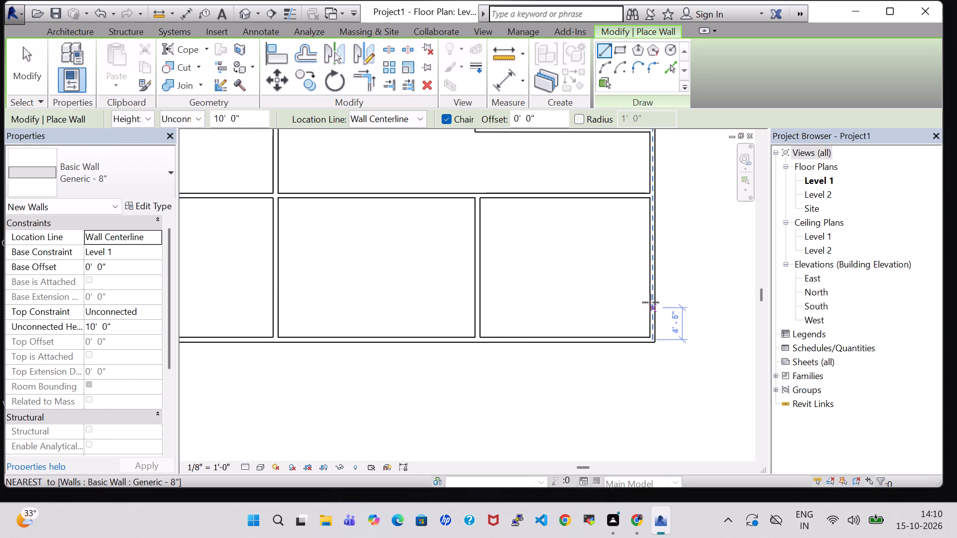
left_click(650, 302)
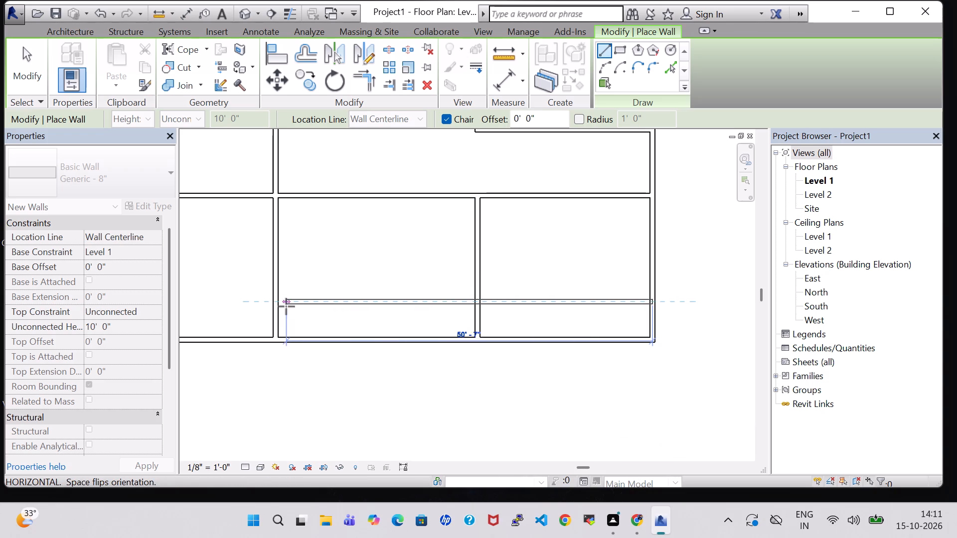
scroll(278, 298, "down", 3)
scroll(276, 302, "up", 3)
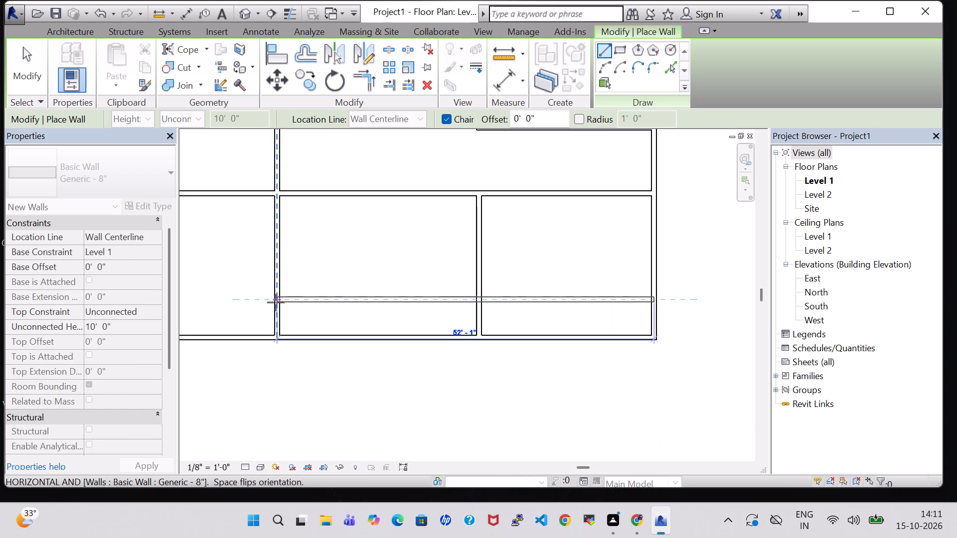
left_click(277, 299)
key("Escape")
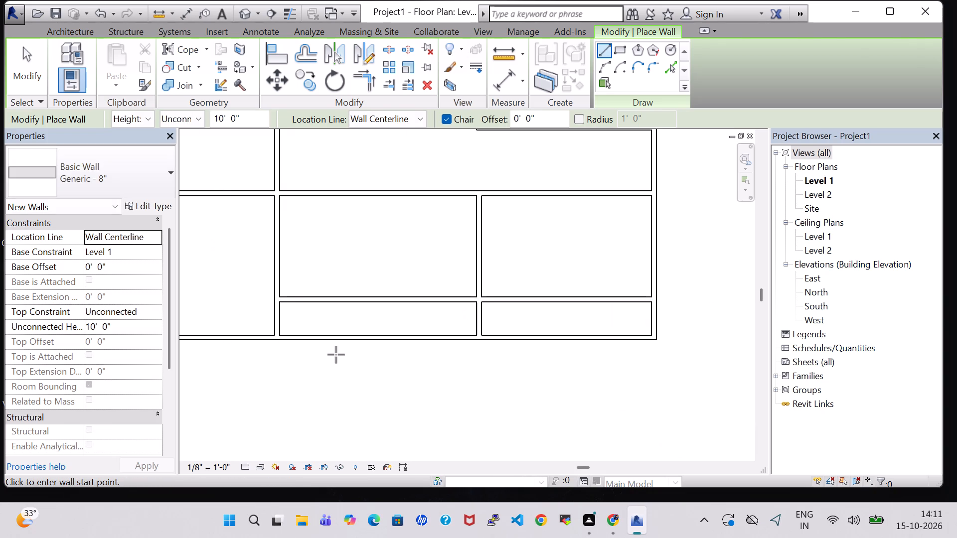
key("Escape")
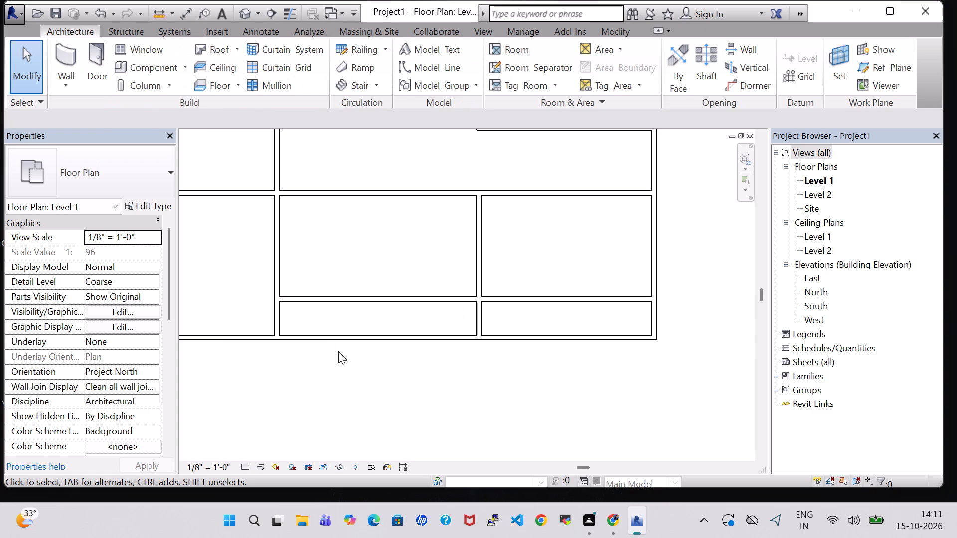
Draw a small L-shaped wall about 1' 8" east from the west vertical partition and 2' south to the south exterior wall.
left_click(69, 49)
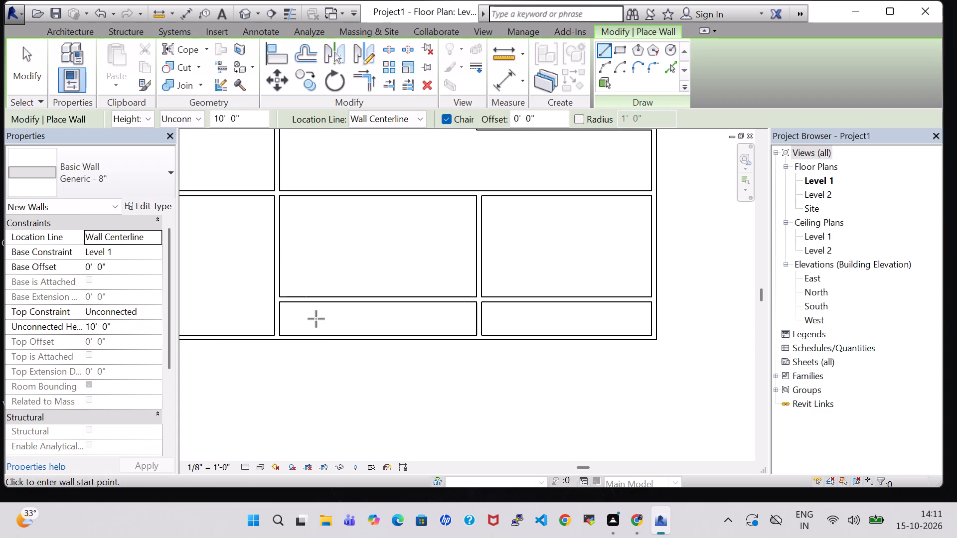
scroll(315, 319, "up", 4)
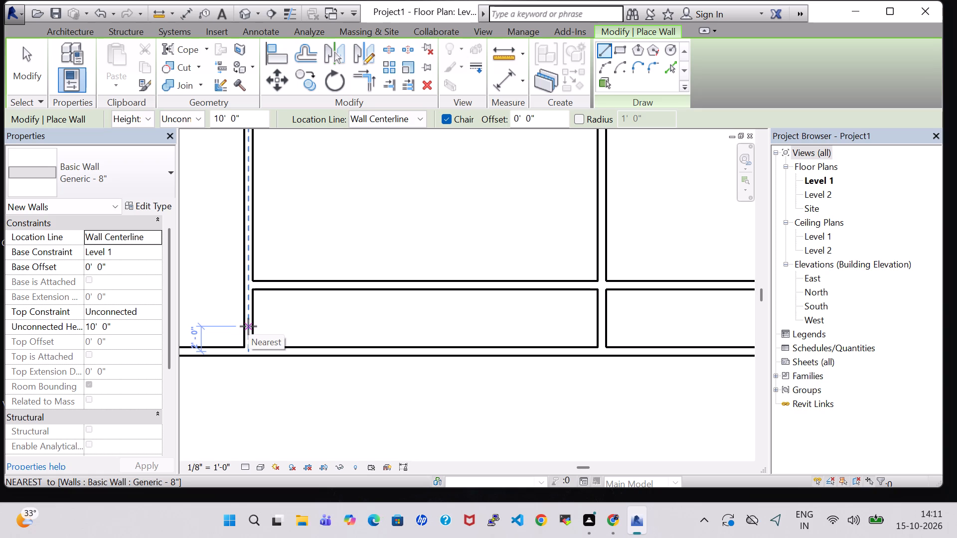
left_click(248, 326)
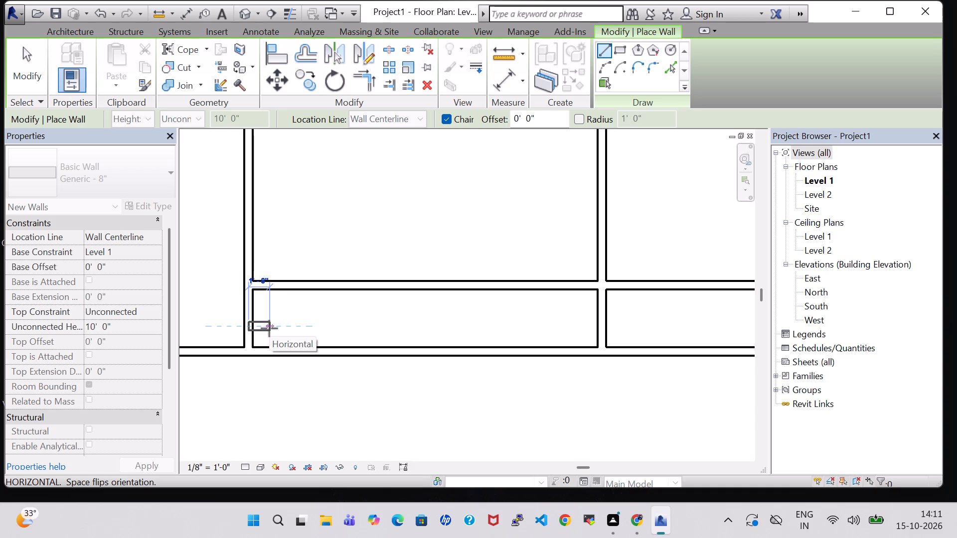
left_click(269, 328)
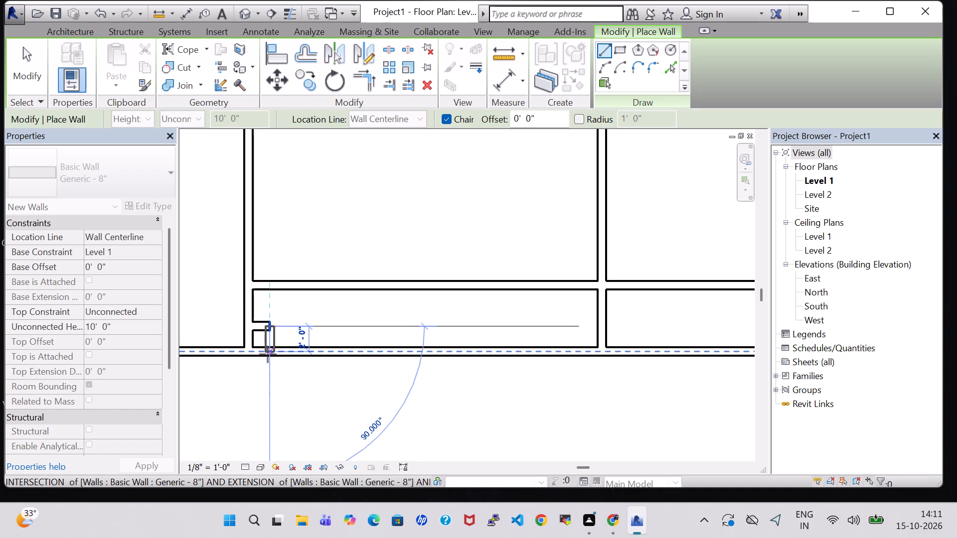
left_click(268, 354)
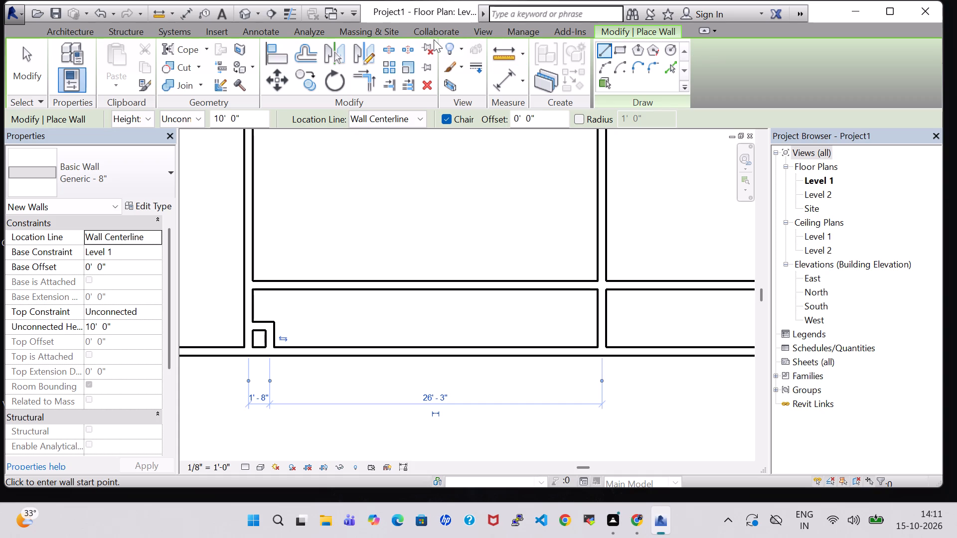
Split the south exterior wall at both inner faces of the small L-shaped enclosure and end splitting.
left_click(392, 49)
scroll(290, 332, "up", 5)
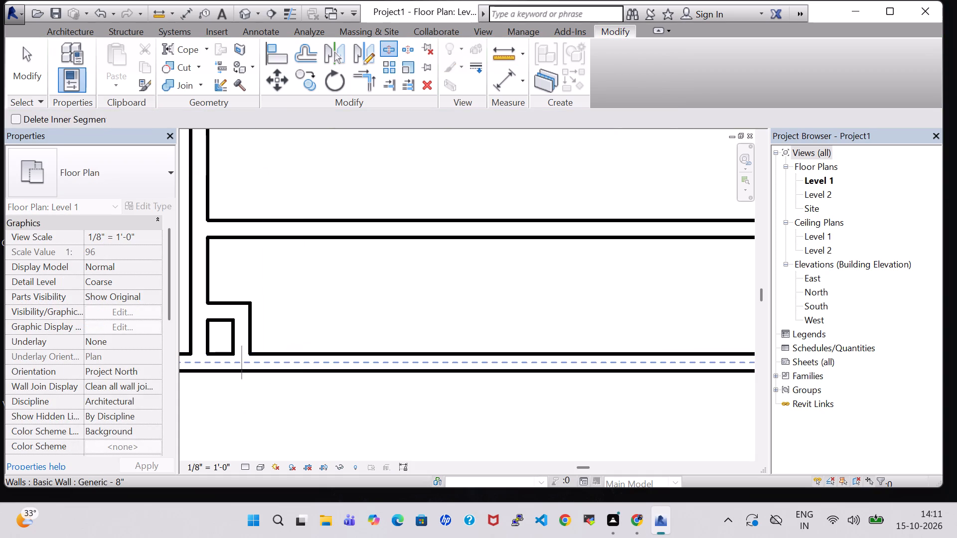
left_click(232, 361)
left_click(208, 362)
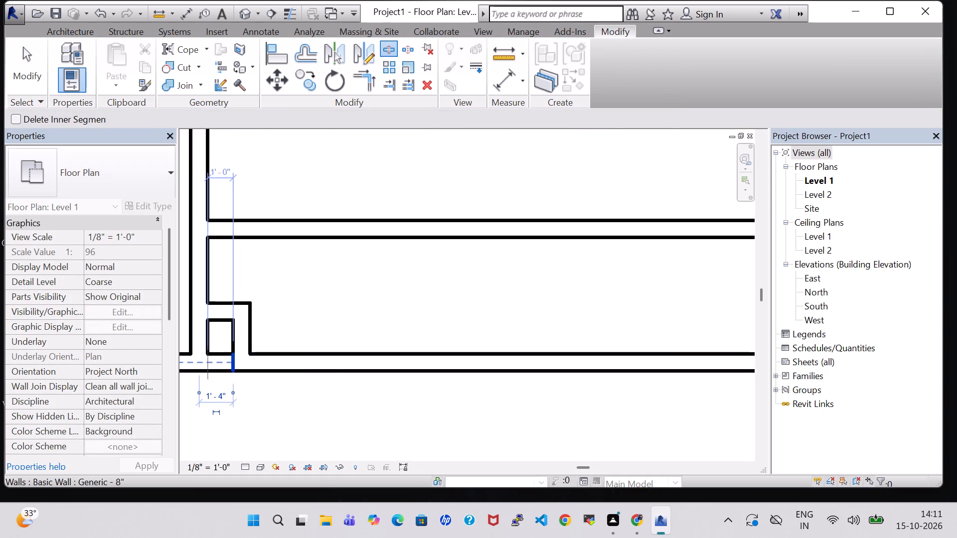
key("Escape")
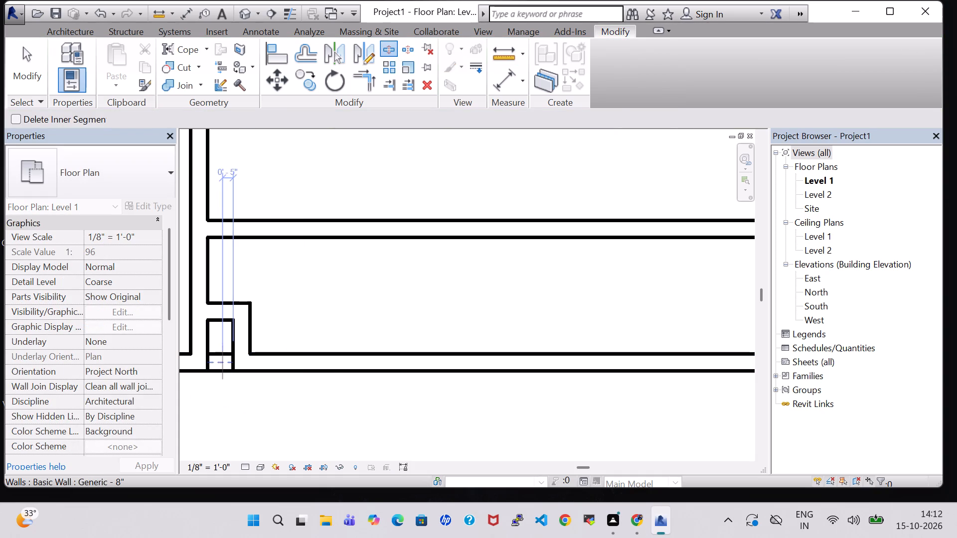
key("Escape")
Delete the split-off south wall segment beneath the small L-shaped enclosure.
left_click(223, 364)
key("Delete")
Draw a U-shaped wall about 3' 10" wide and 1' 1" deep on the south wall, around the east partition's lower end, and end wall placement.
scroll(225, 369, "down", 2)
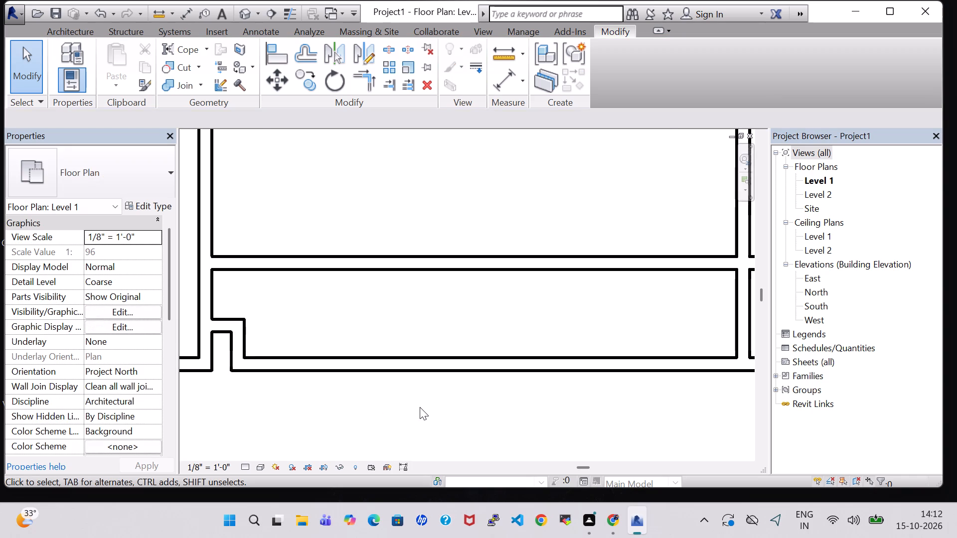
scroll(420, 407, "down", 2)
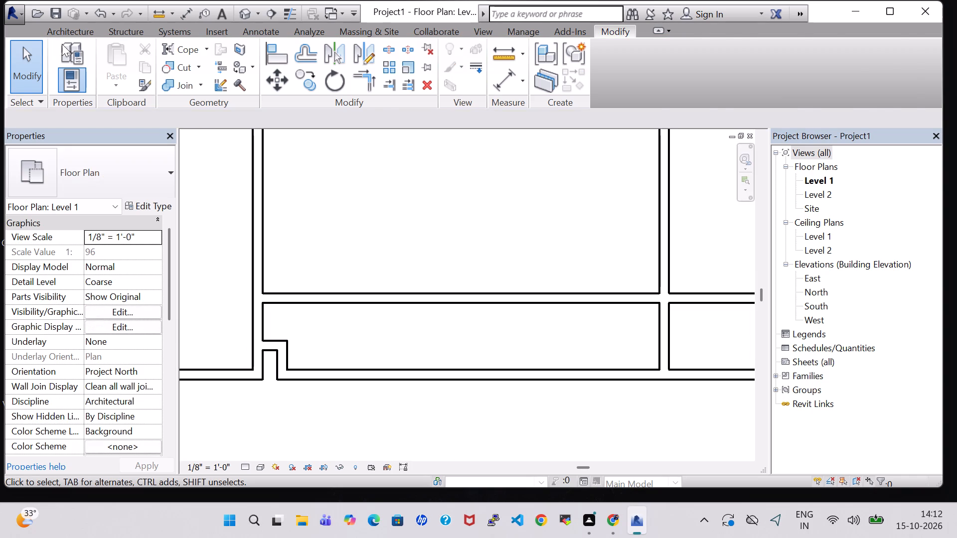
left_click(61, 31)
left_click(70, 45)
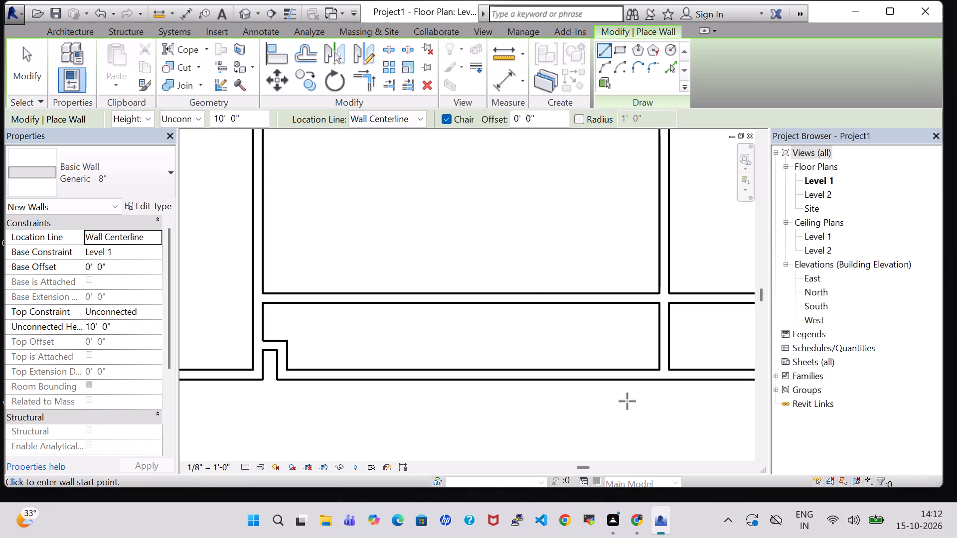
left_click(636, 372)
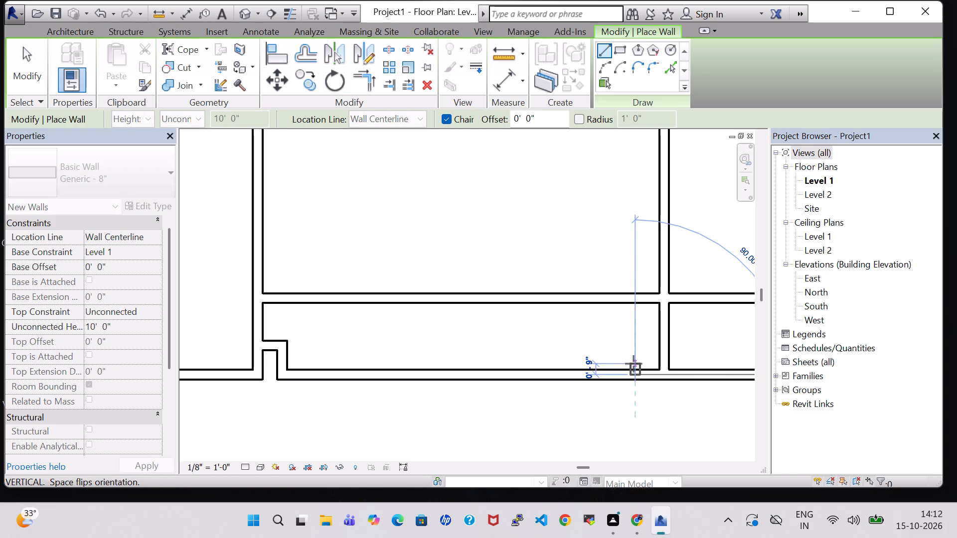
left_click(634, 358)
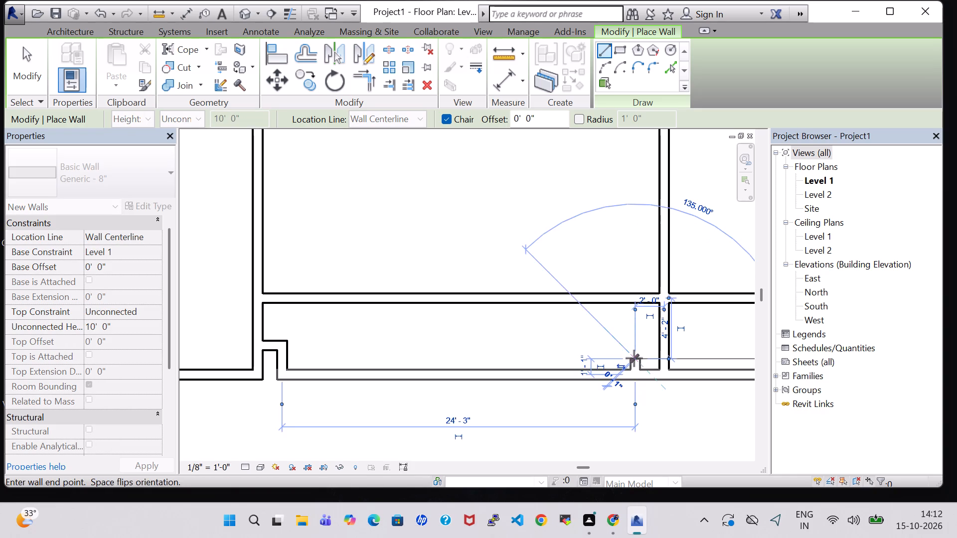
left_click(691, 358)
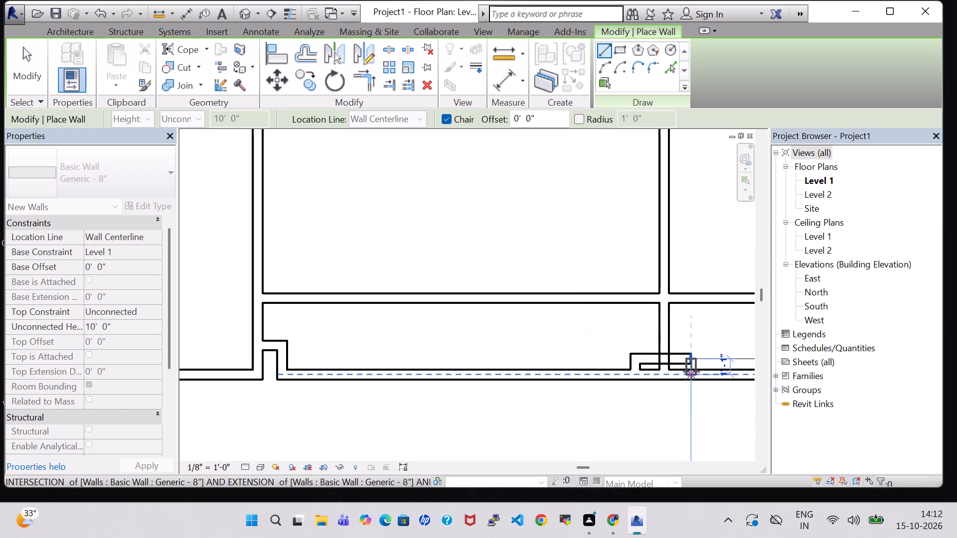
left_click(691, 372)
middle_click_drag(691, 372, 595, 361)
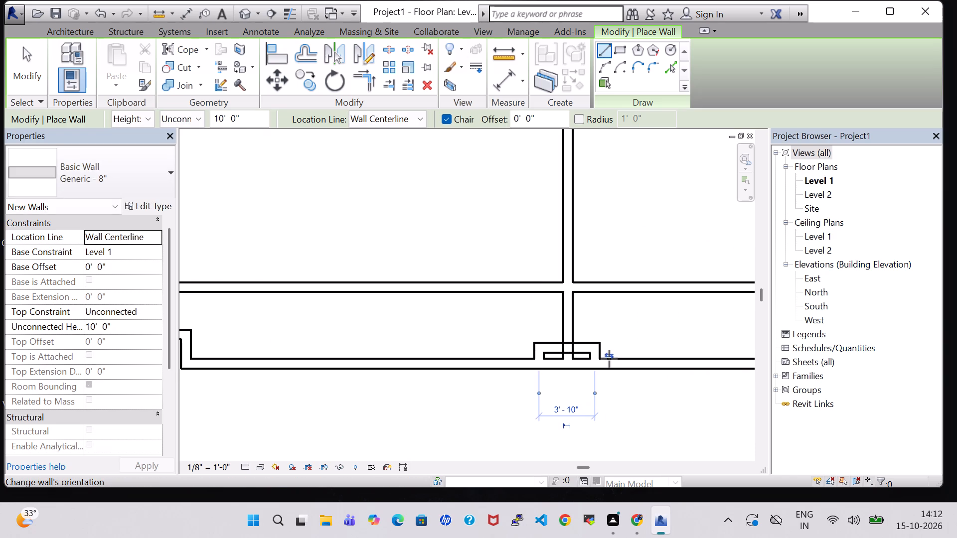
scroll(609, 359, "down", 1)
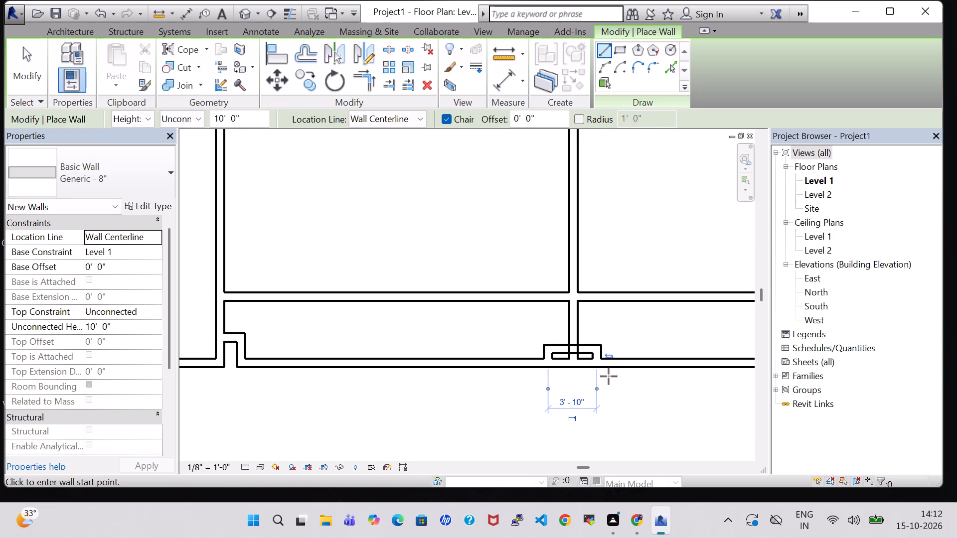
key("Escape")
key("Escape")
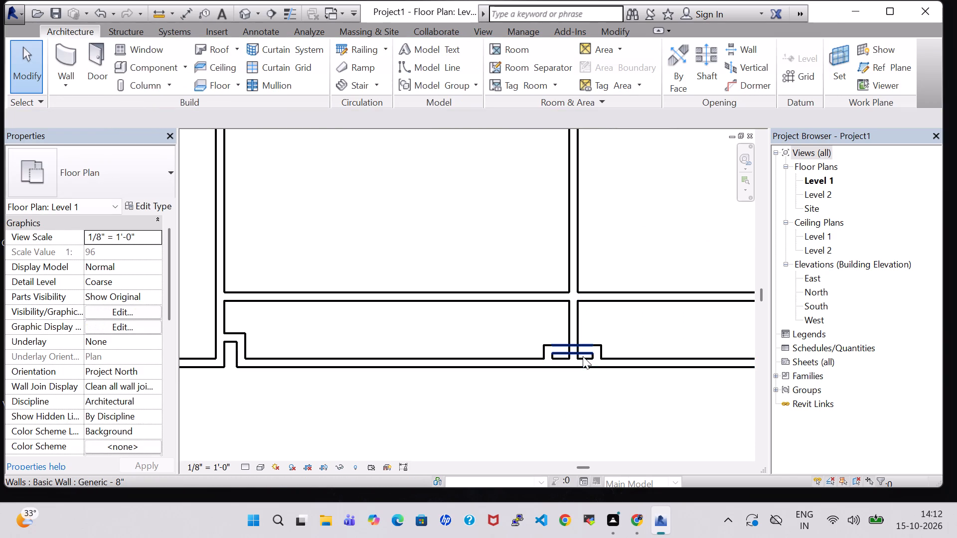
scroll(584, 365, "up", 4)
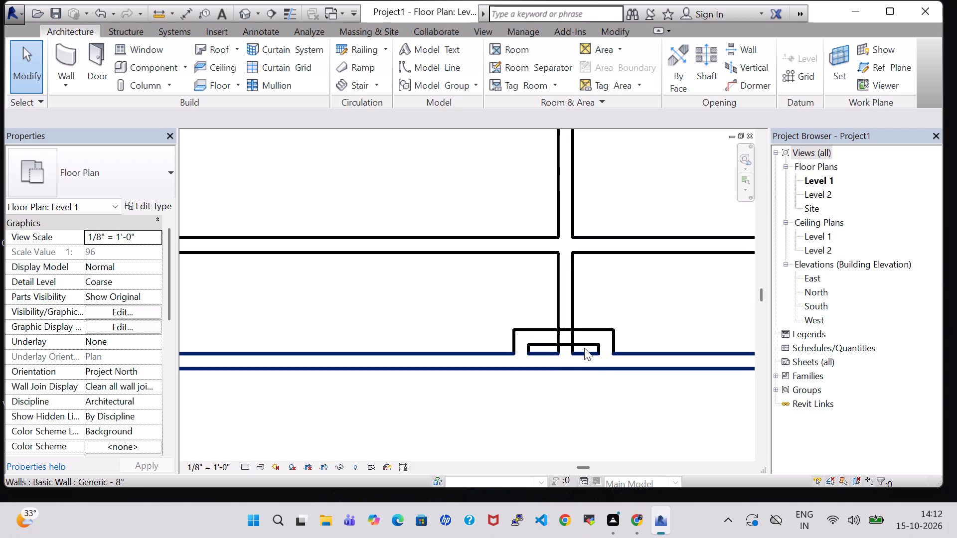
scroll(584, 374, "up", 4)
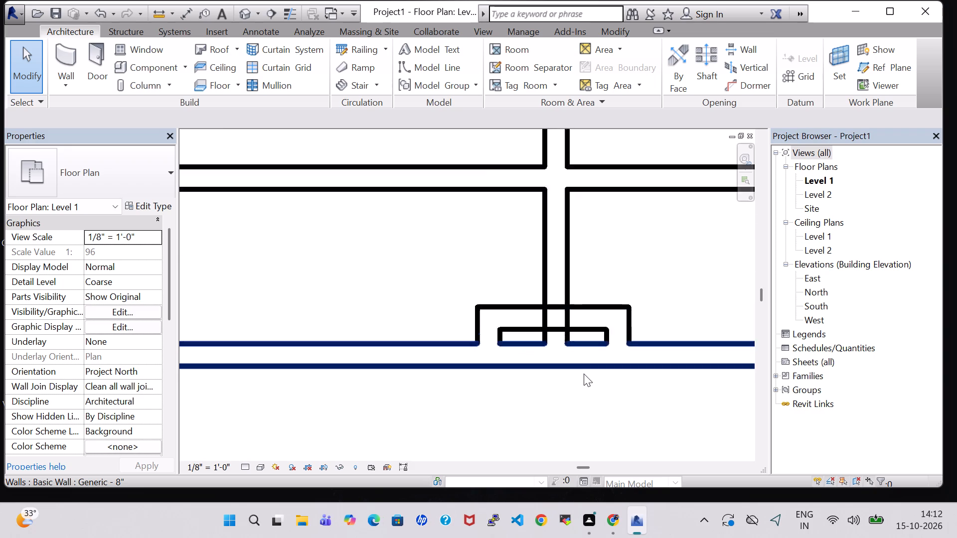
Split the south exterior wall at the U-shaped wall's west leg inner face and east leg outer face, and end splitting.
scroll(584, 374, "up", 2)
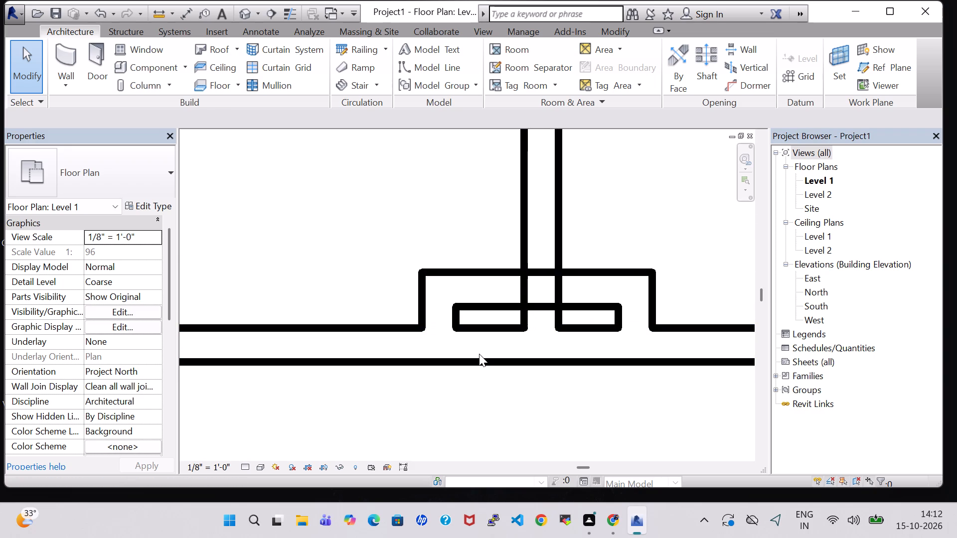
scroll(479, 354, "down", 6)
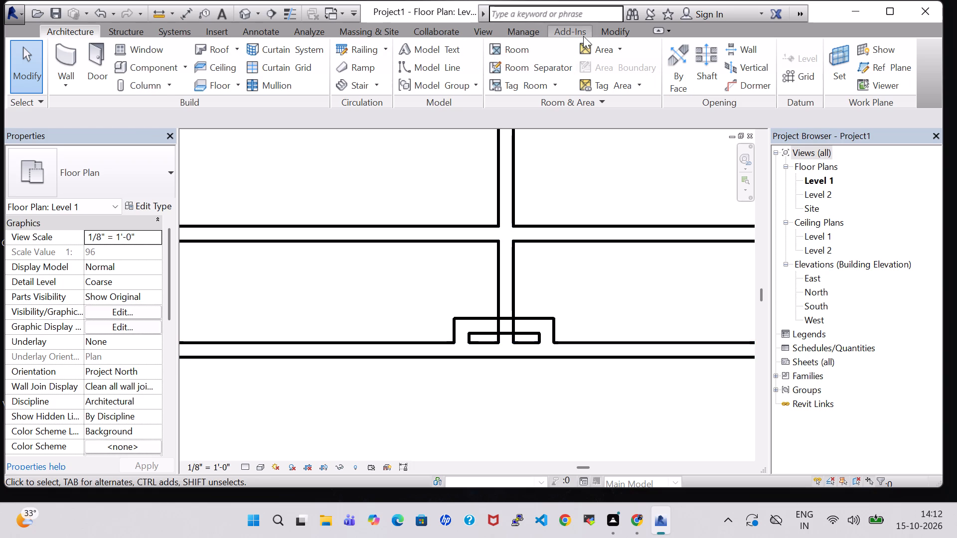
left_click(618, 29)
left_click(389, 52)
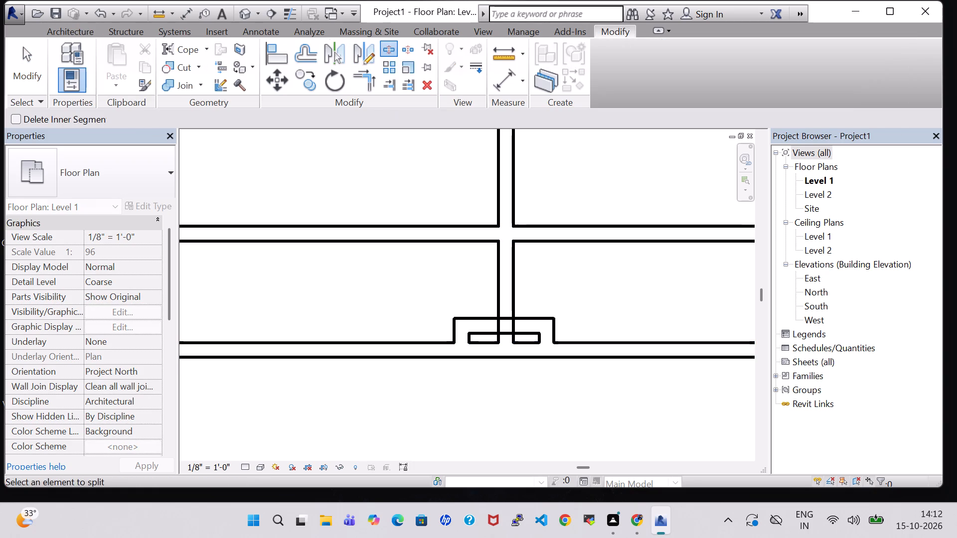
scroll(450, 498, "up", 4)
scroll(454, 338, "up", 2)
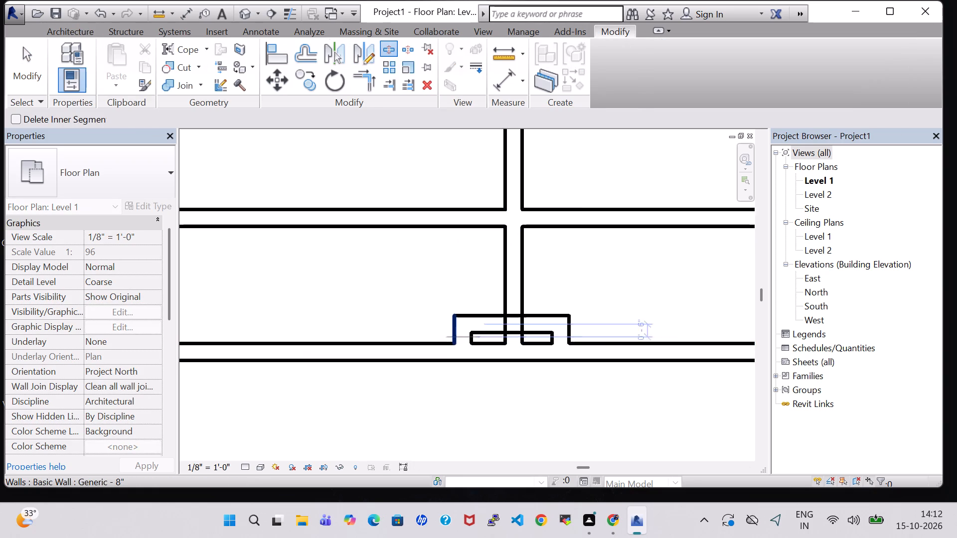
scroll(454, 338, "up", 1)
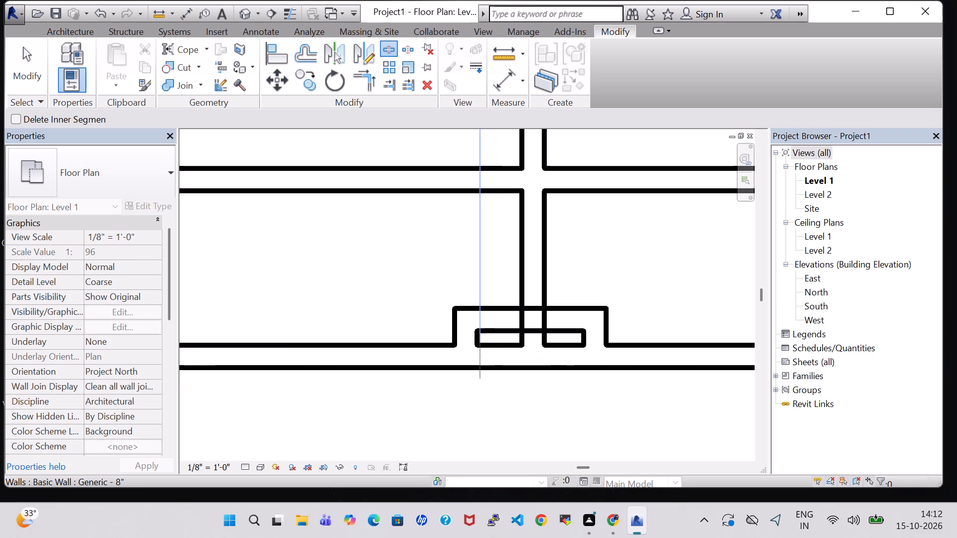
left_click(478, 352)
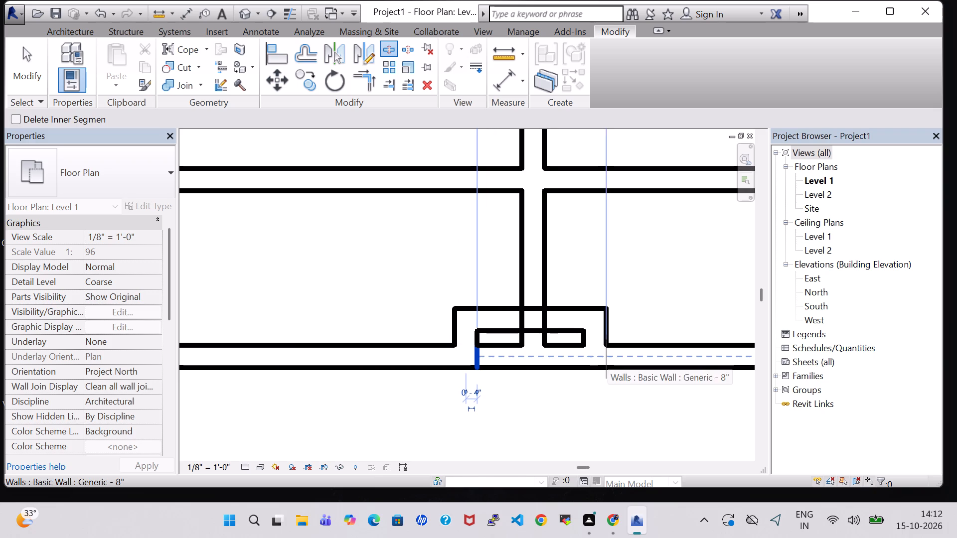
left_click(608, 361)
key("Escape")
key("Escape")
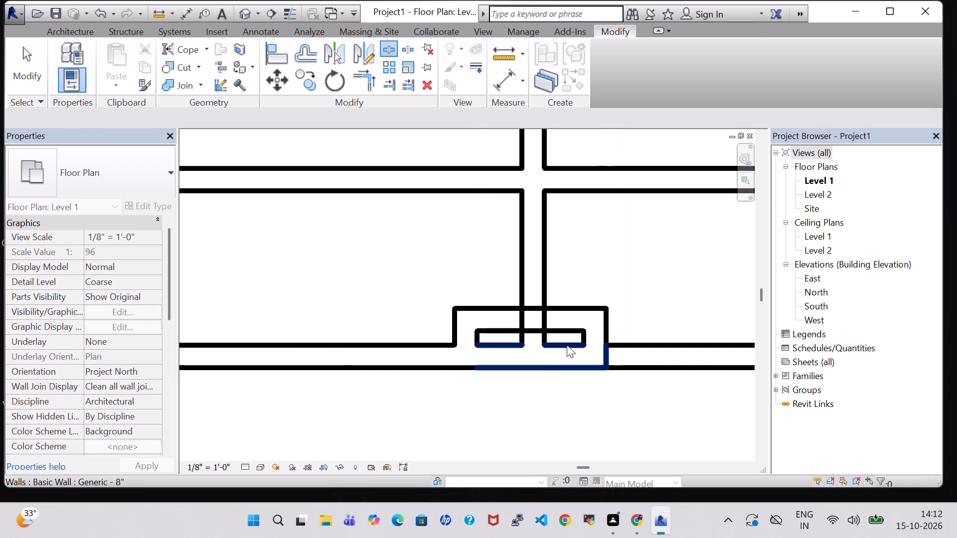
Delete the split-off south wall segment beneath the U-shaped wall.
left_click(544, 355)
key("Delete")
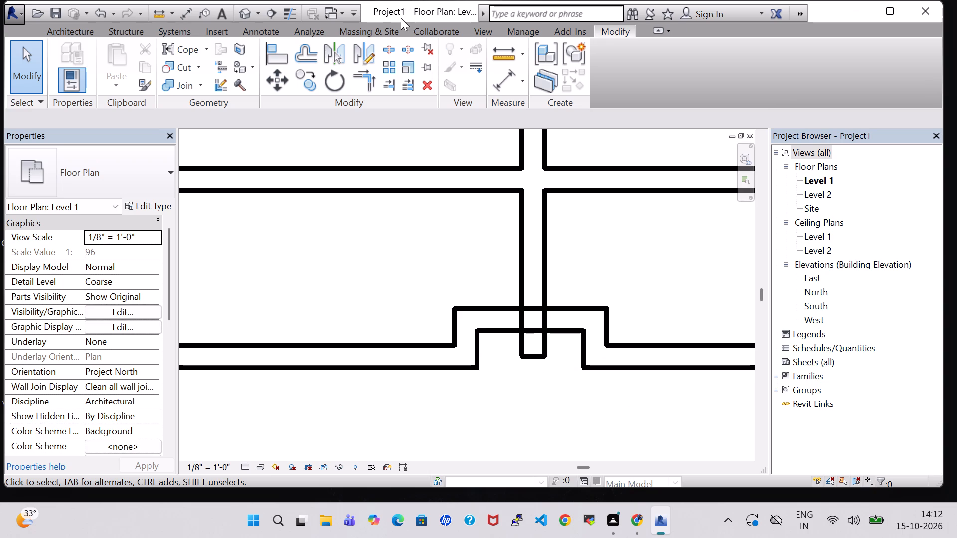
Split the east partition just below the U-shaped recess wall and delete the stub projecting south of it.
left_click(395, 45)
scroll(453, 130, "up", 6)
middle_click_drag(511, 307, 380, 115)
middle_click_drag(481, 408, 377, 218)
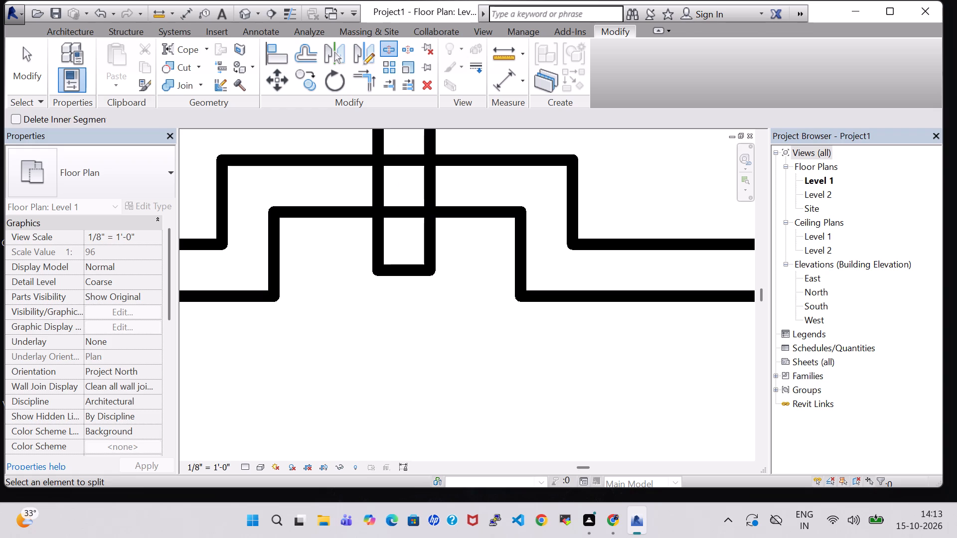
left_click(396, 219)
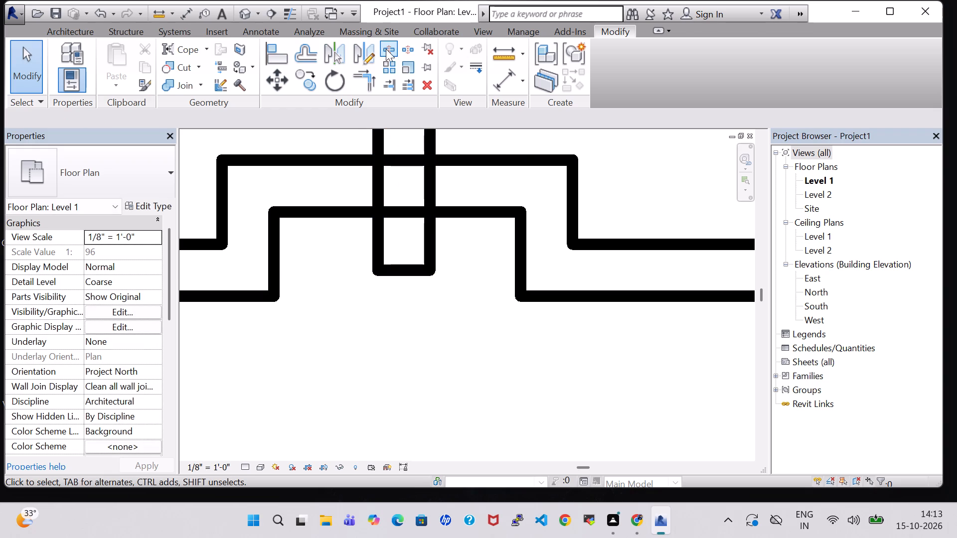
left_click(386, 49)
scroll(426, 189, "up", 4)
left_click(388, 240)
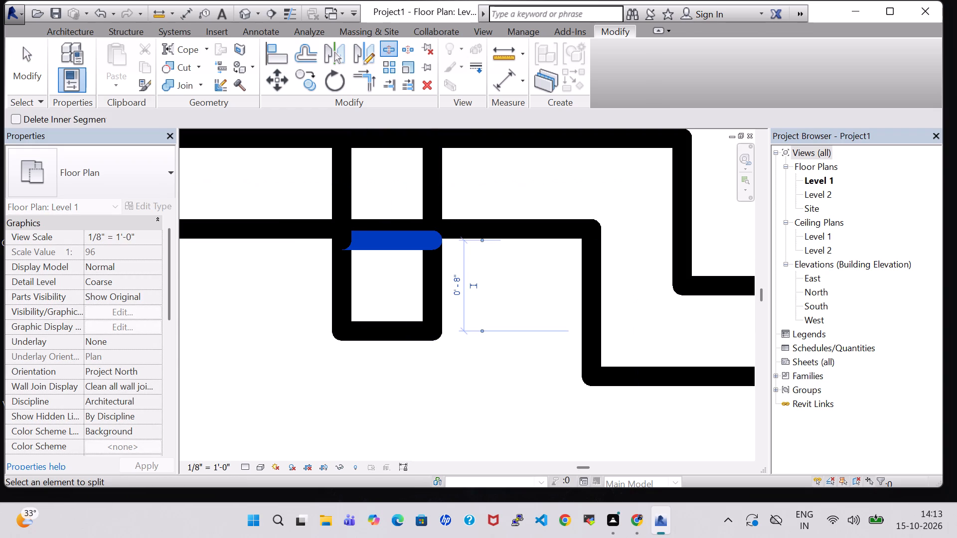
key("Escape")
key("Escape")
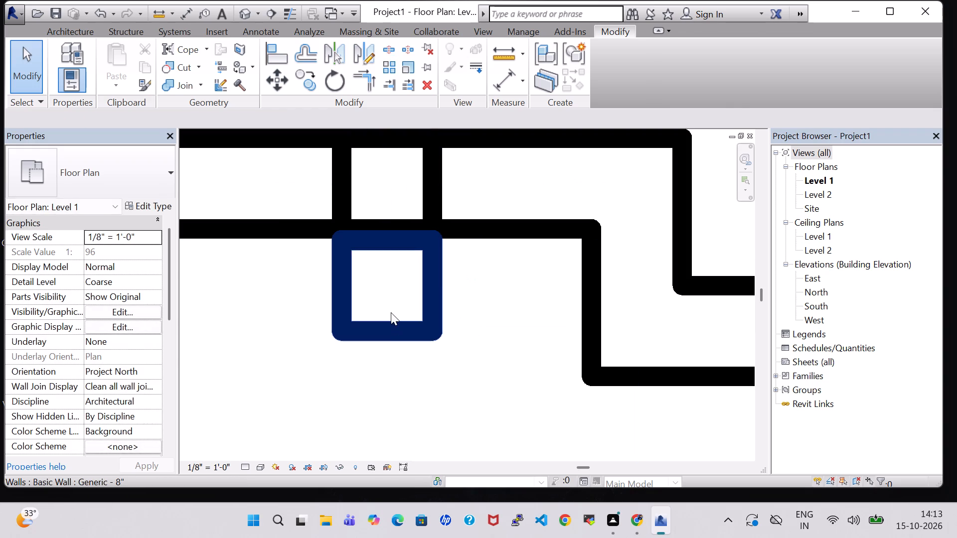
left_click(391, 312)
key("Delete")
Split the recess's top wall at the partition centerline and the partition at the recess's north face, and delete the partition piece inside the recess wall.
scroll(396, 328, "down", 6)
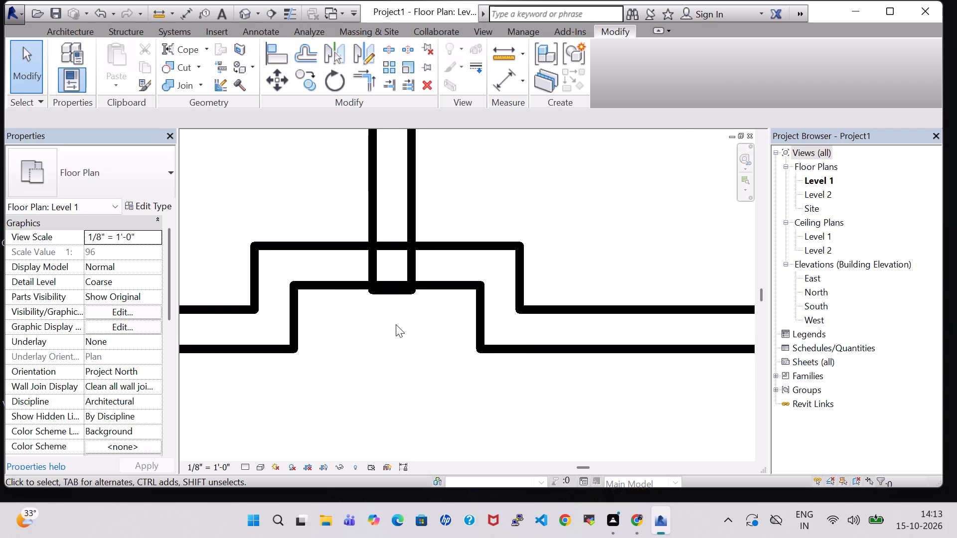
scroll(391, 316, "down", 4)
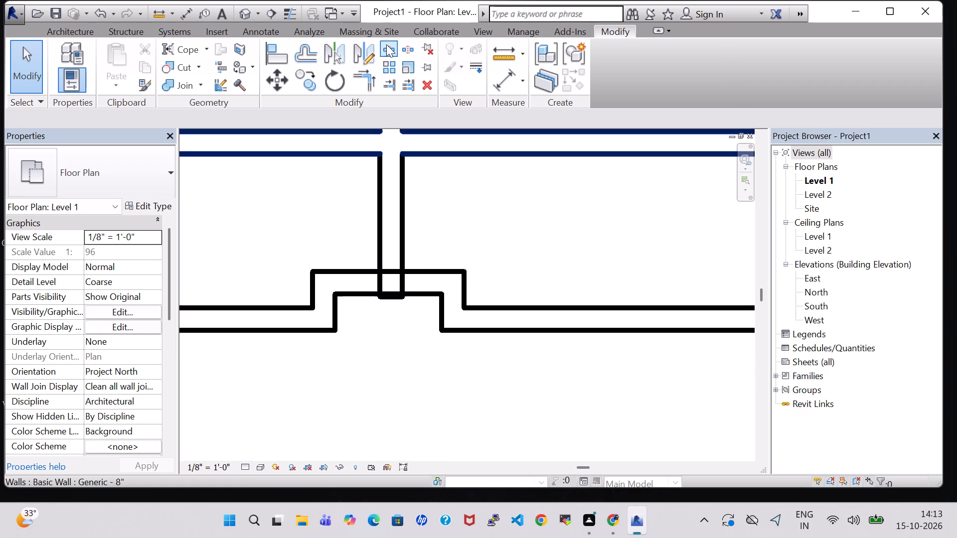
left_click(390, 47)
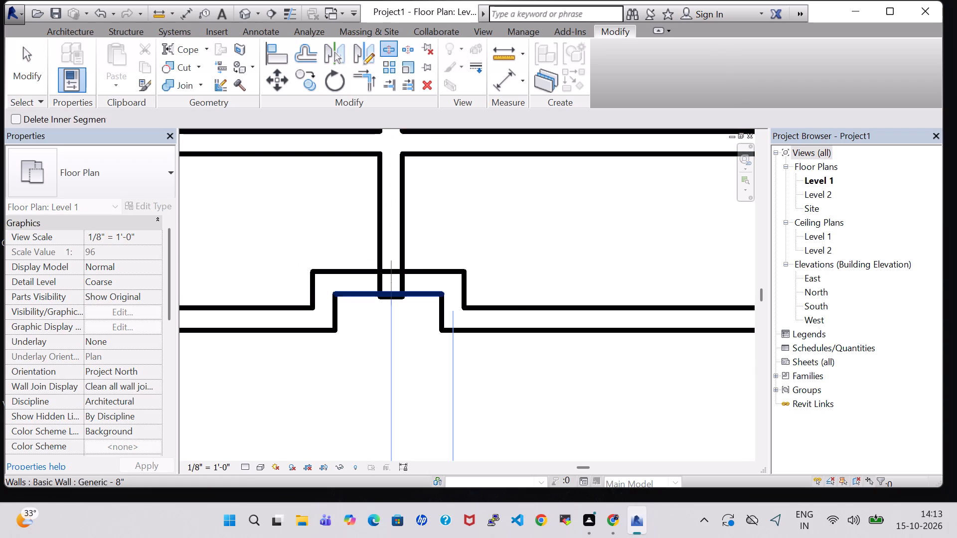
left_click(392, 296)
left_click(389, 271)
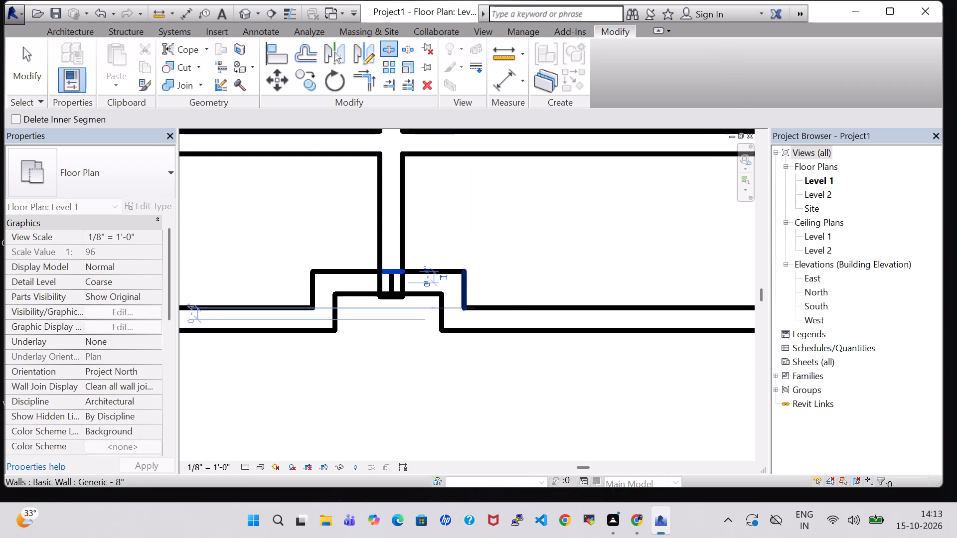
key("Escape")
key("Escape")
left_click(388, 285)
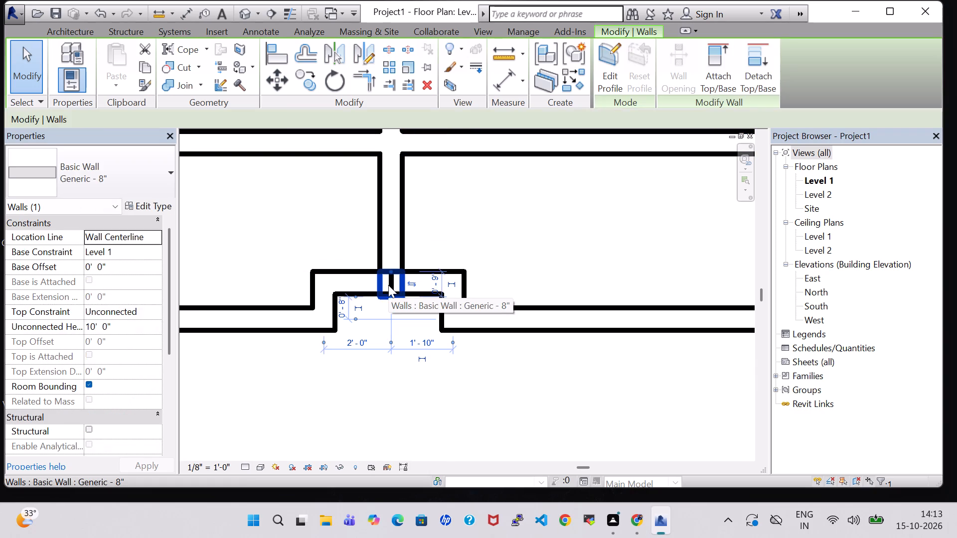
key("Delete")
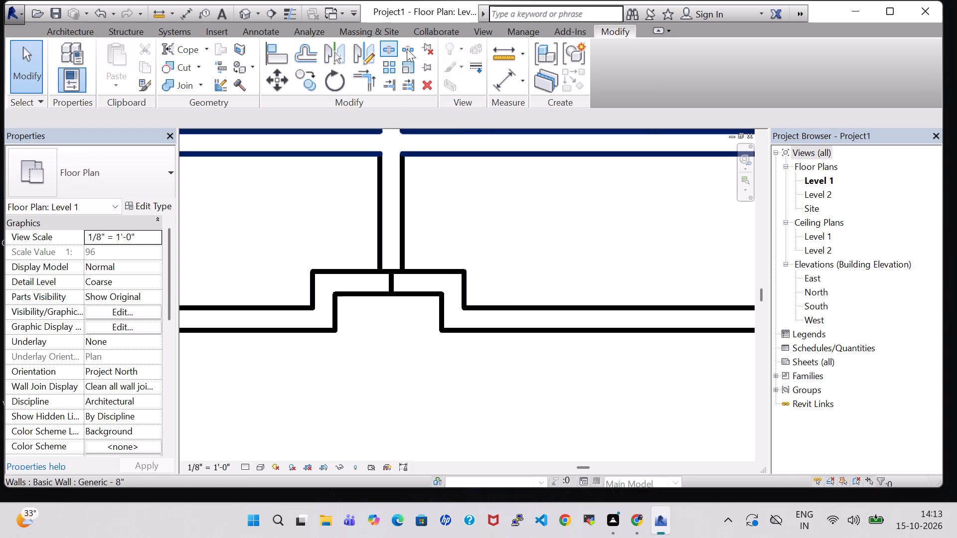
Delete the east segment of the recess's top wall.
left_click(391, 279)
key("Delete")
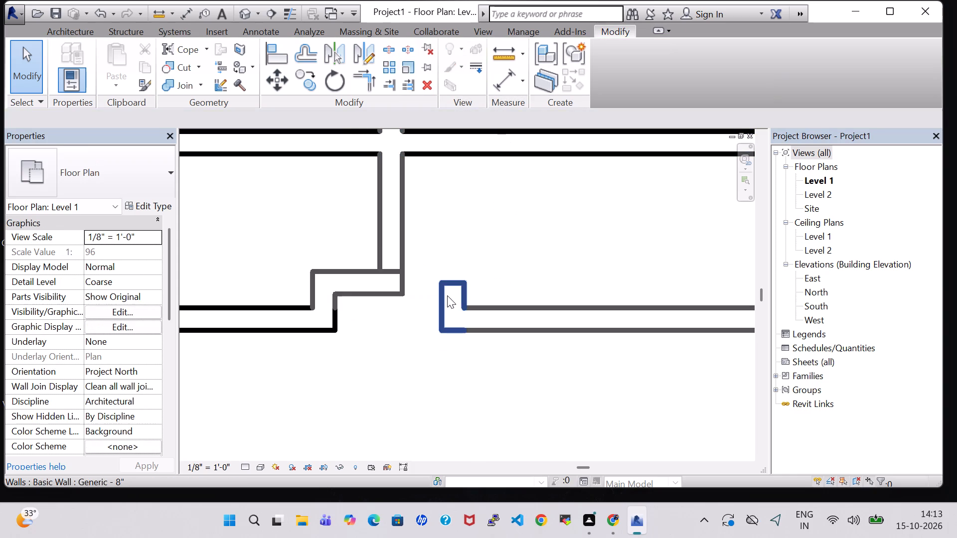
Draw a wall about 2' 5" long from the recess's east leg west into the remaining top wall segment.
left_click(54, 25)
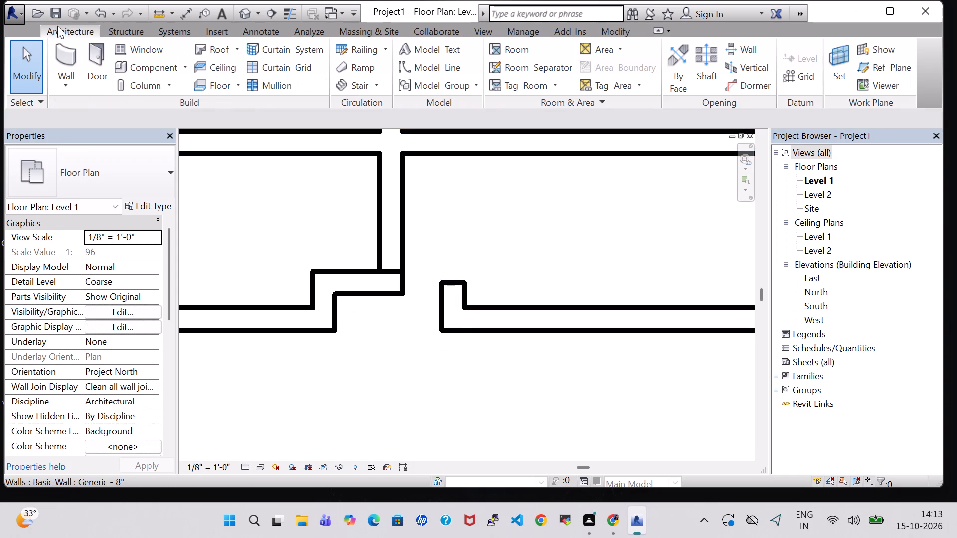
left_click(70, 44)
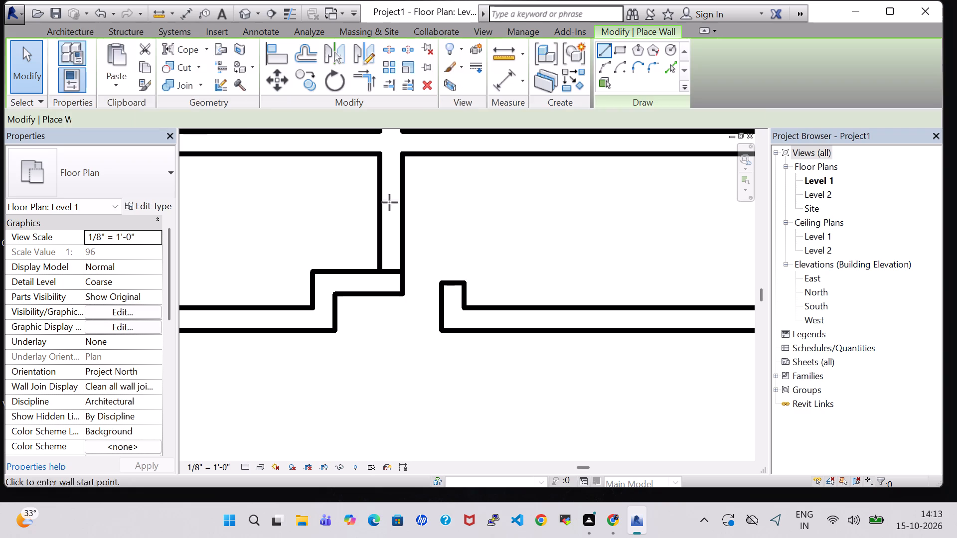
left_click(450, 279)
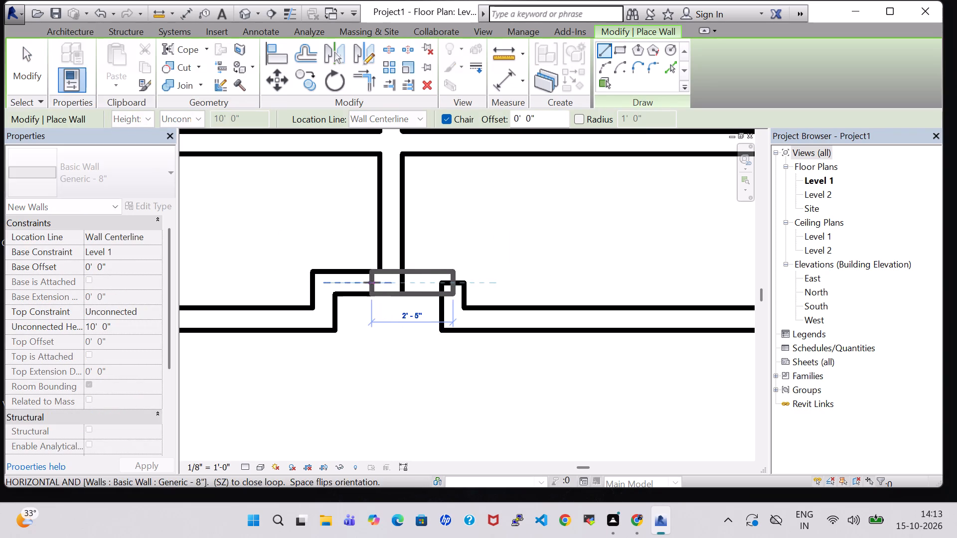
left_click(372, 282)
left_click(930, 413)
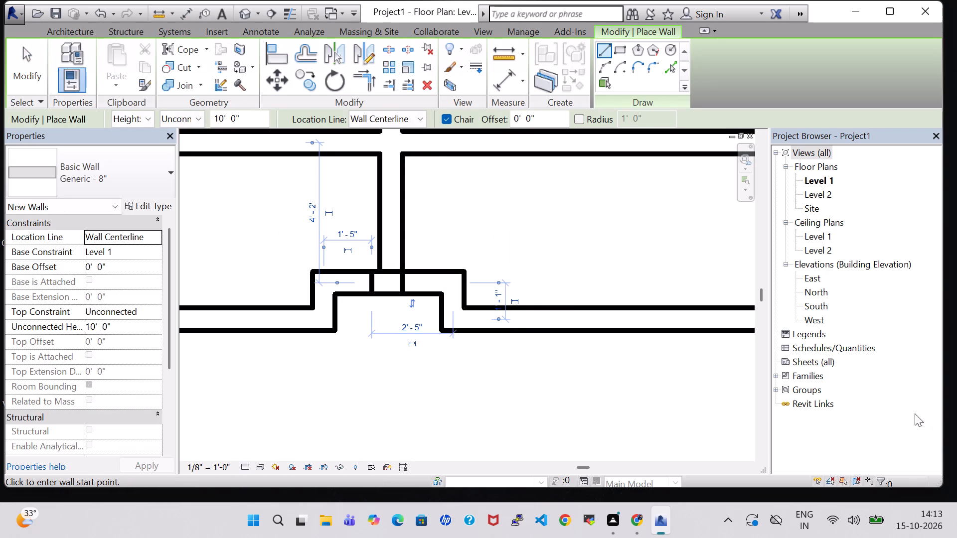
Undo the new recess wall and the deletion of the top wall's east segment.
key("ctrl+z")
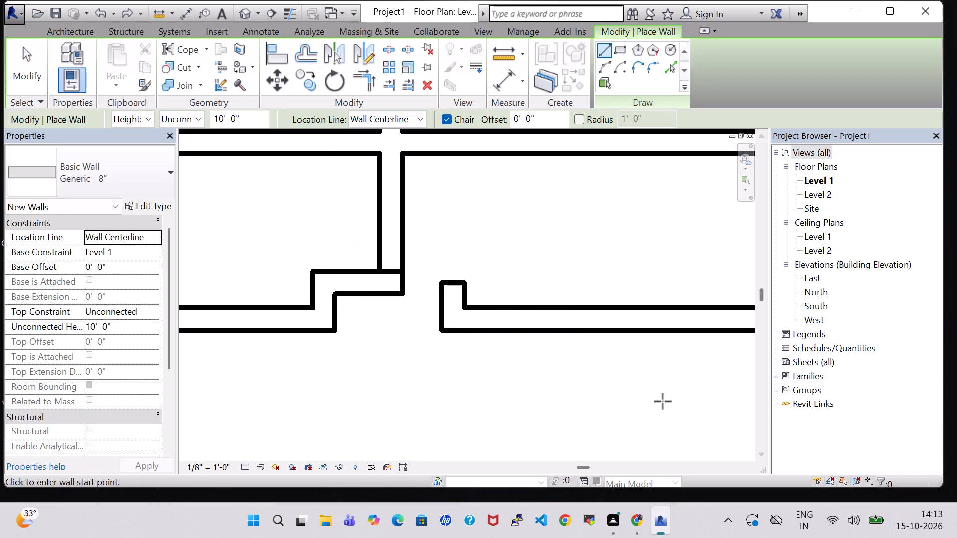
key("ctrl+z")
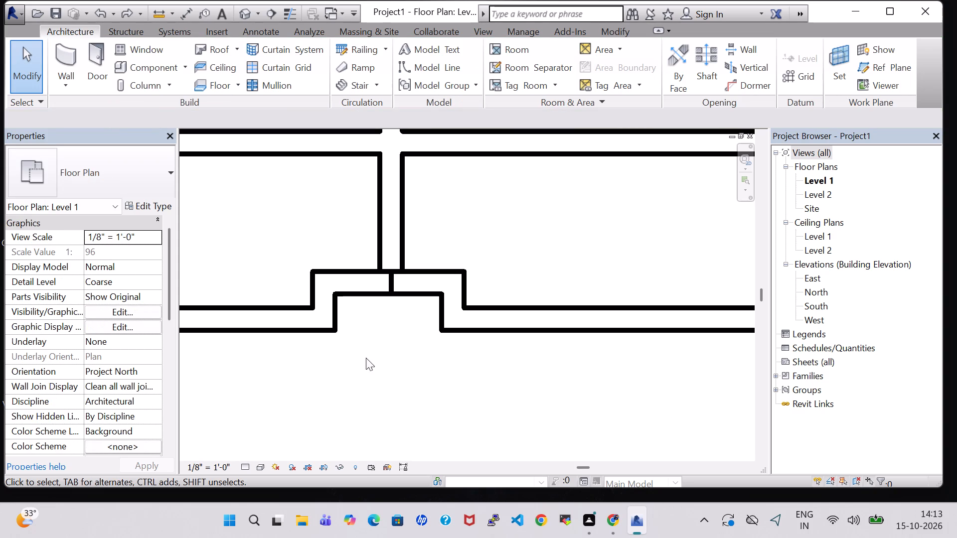
Delete the east vertical partition that runs down to the south wall recess.
left_click(390, 229)
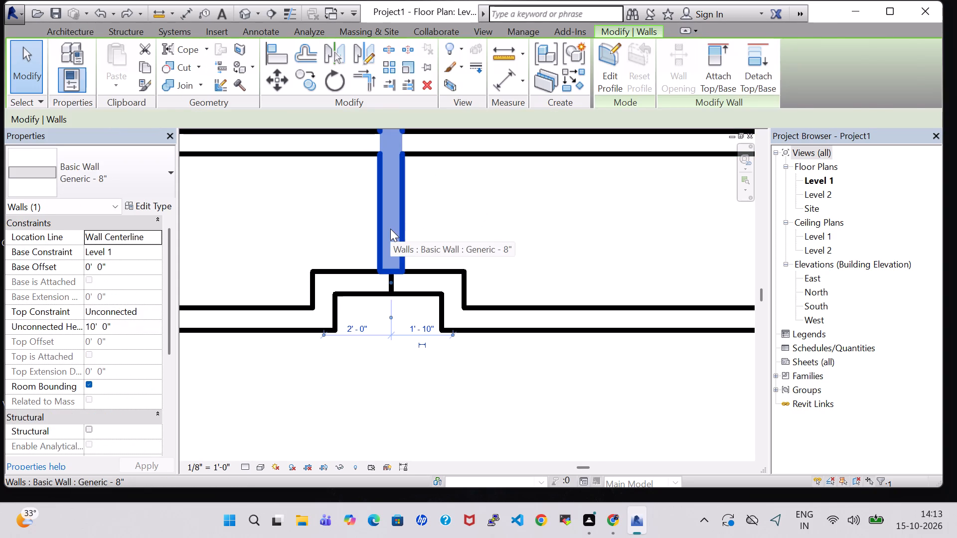
key("Delete")
Delete the east segment of the recess's top wall.
left_click(394, 282)
key("Delete")
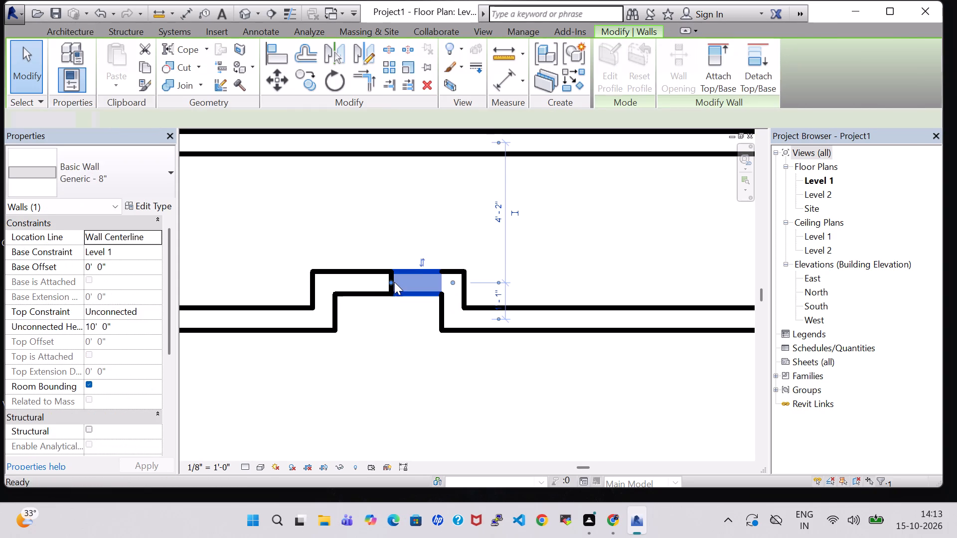
Draw a straight wall from the cut end of the recess's top wall to its east leg, and end wall placement.
left_click(68, 48)
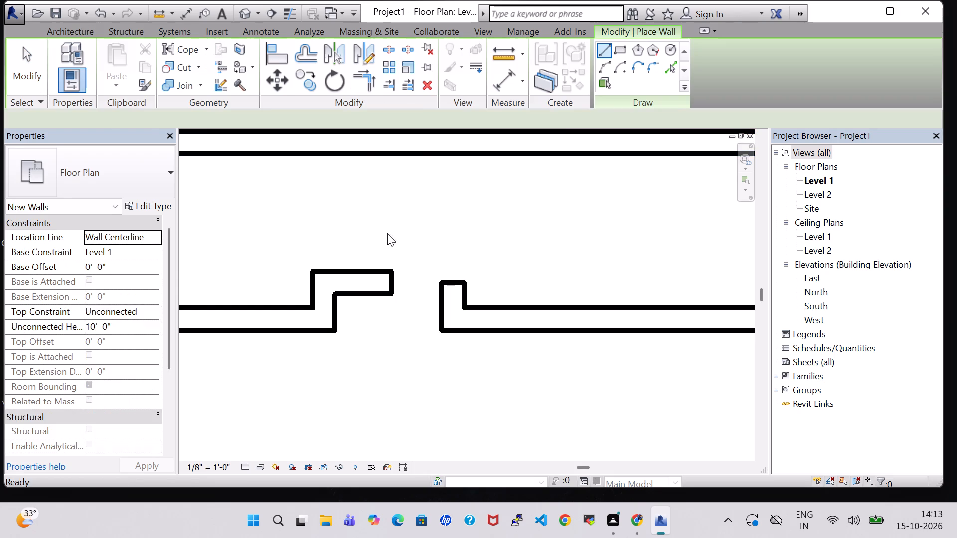
left_click(391, 284)
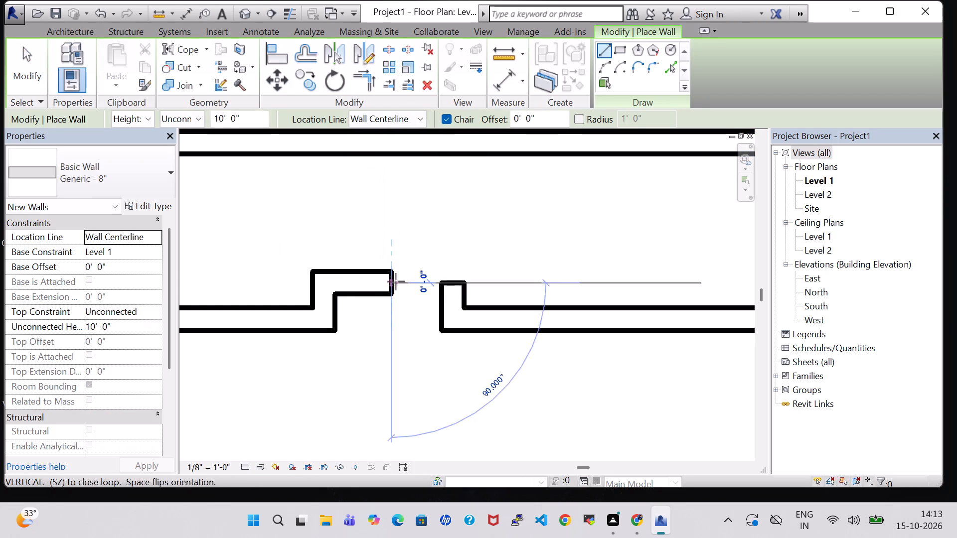
left_click(464, 280)
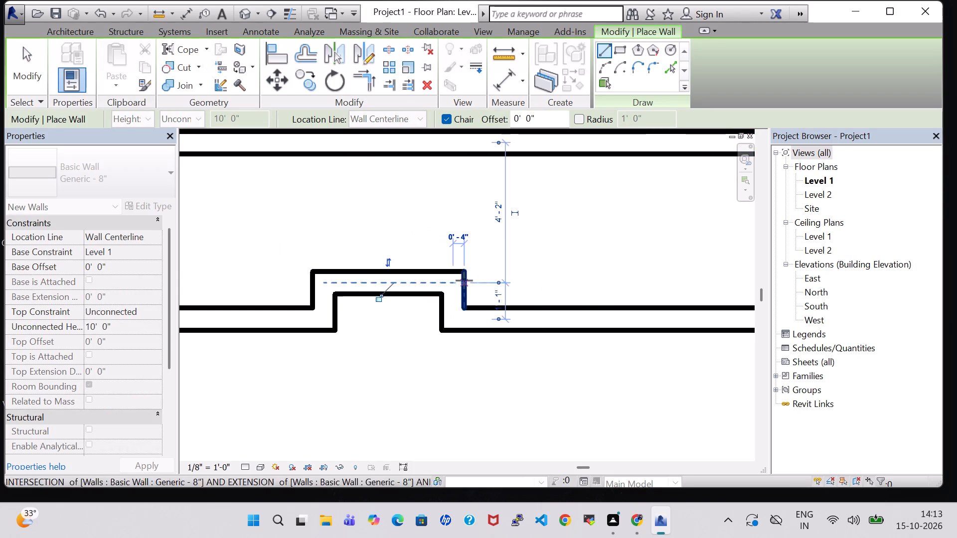
key("Escape")
key("Escape")
Draw a straight vertical wall from the southwest corner of the enclosed east room down to the top wall of the middle south recess.
scroll(448, 204, "down", 3)
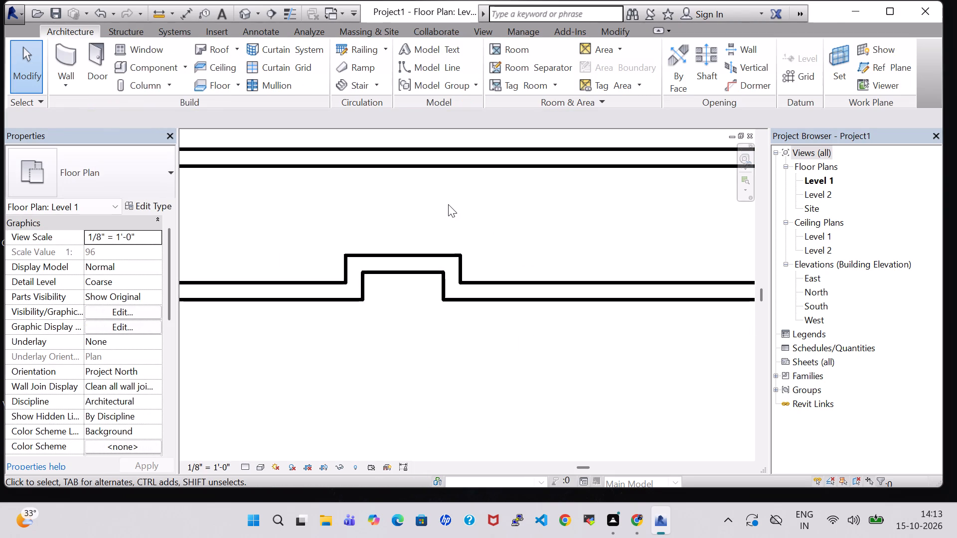
middle_click_drag(448, 204, 517, 272)
scroll(494, 243, "down", 1)
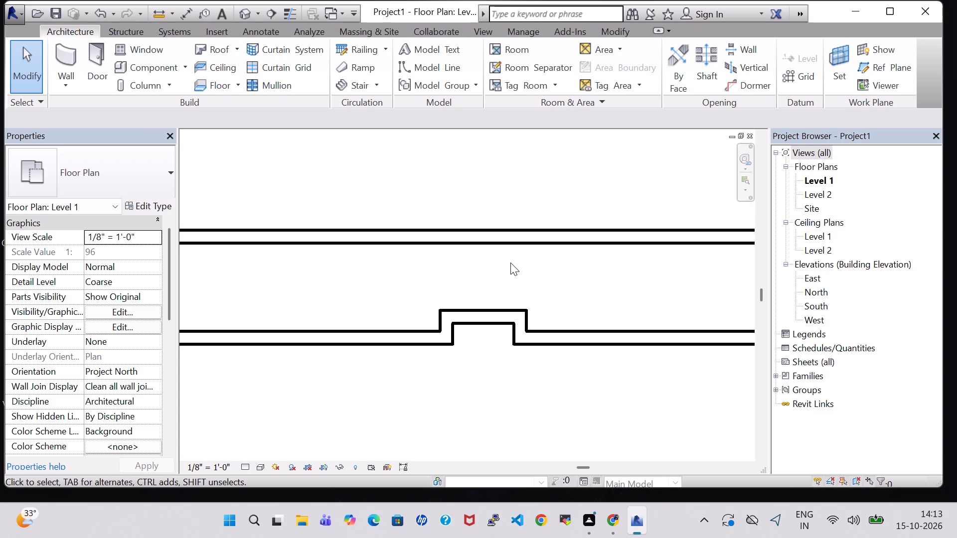
scroll(506, 263, "down", 2)
middle_click_drag(506, 263, 502, 347)
scroll(502, 347, "down", 6)
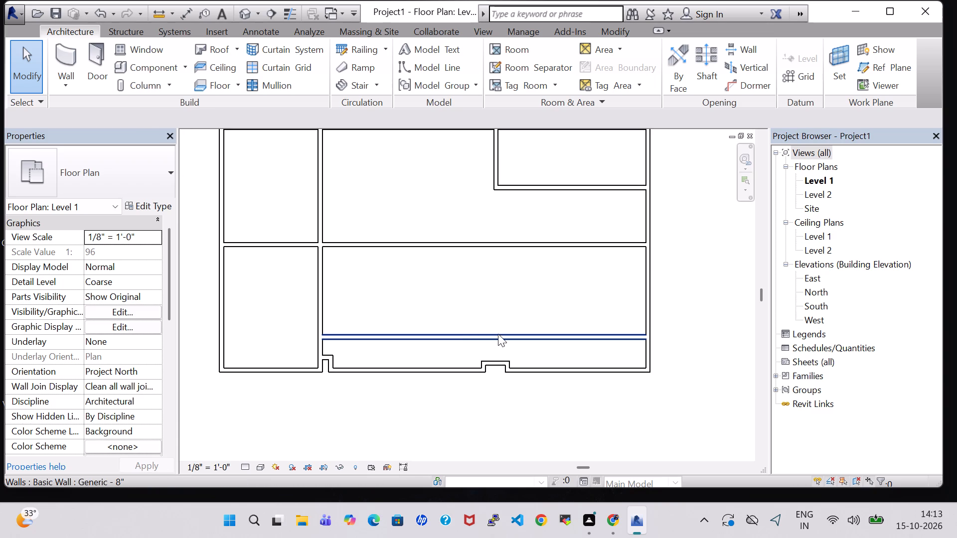
left_click(58, 51)
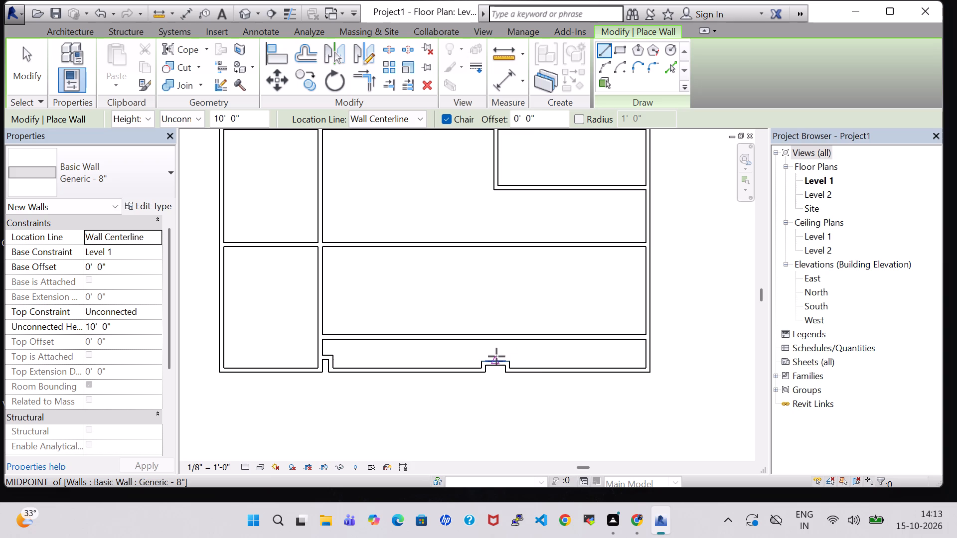
left_click(499, 185)
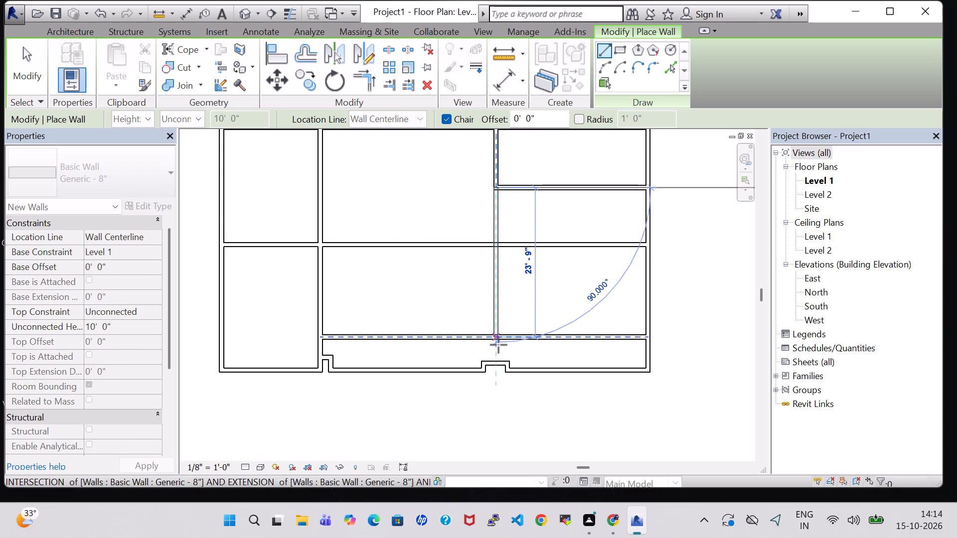
scroll(498, 365, "up", 6)
left_click(493, 359)
scroll(515, 399, "down", 3)
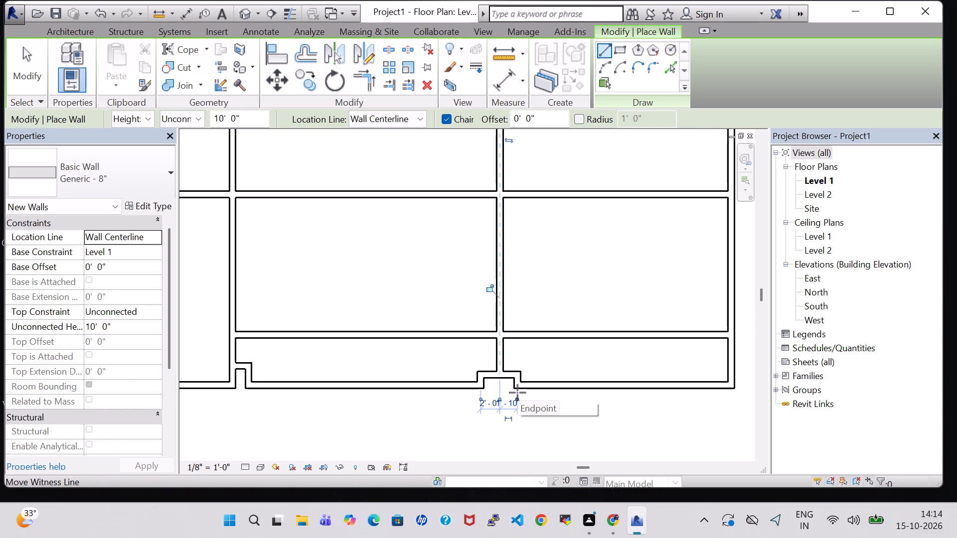
Draw recess walls at the southeast corner, rising 1'-1" from the south wall about 2'-3" west of the east wall, and turning east to meet it.
scroll(527, 391, "down", 3)
scroll(576, 420, "up", 2)
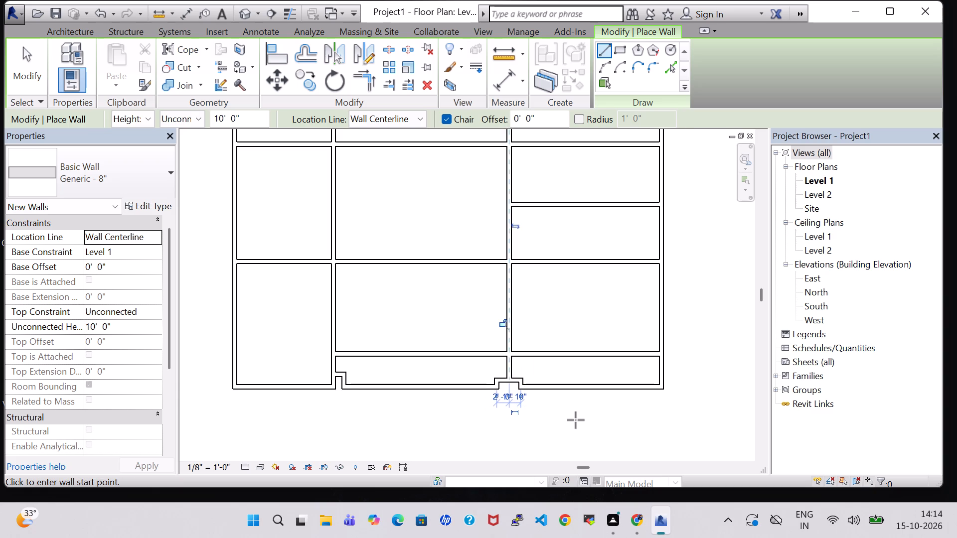
scroll(576, 420, "up", 4)
middle_click_drag(620, 414, 451, 401)
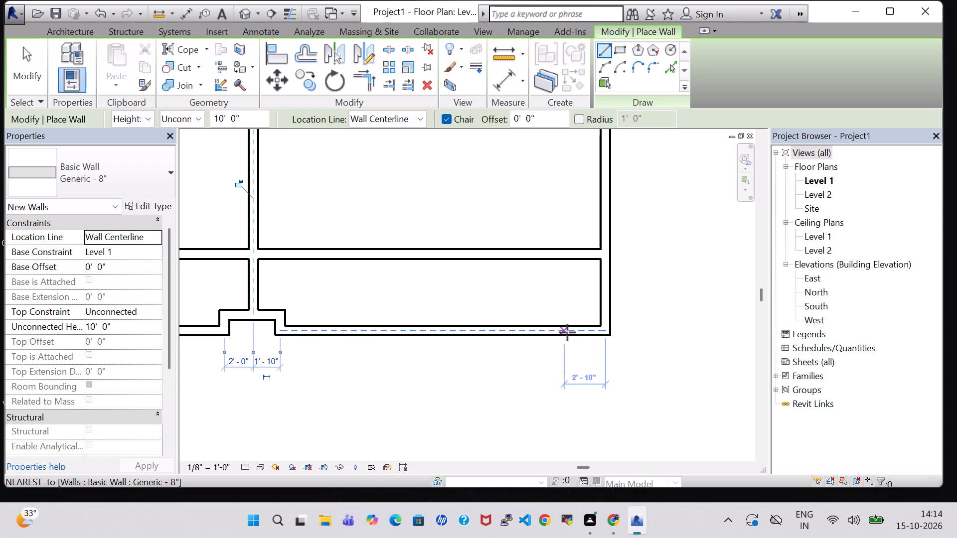
left_click(573, 332)
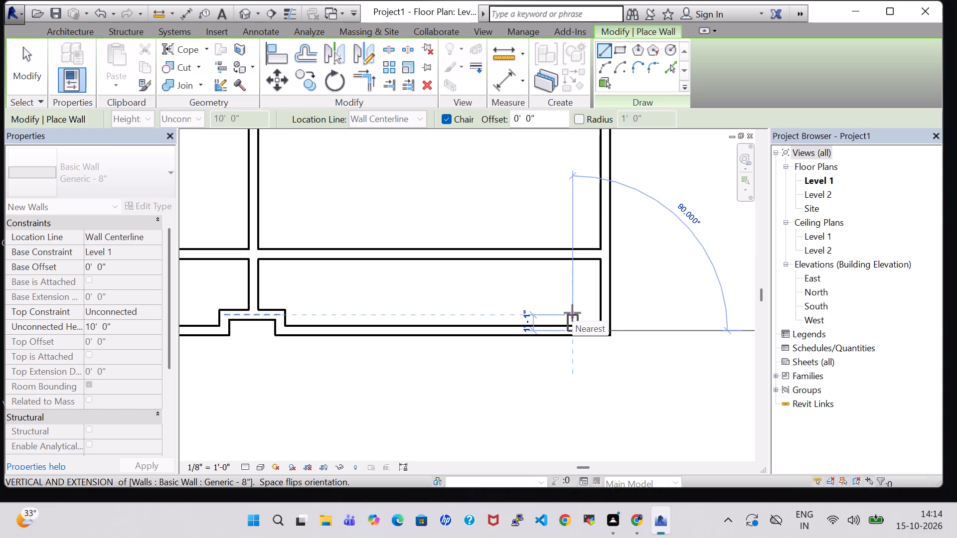
left_click(572, 312)
left_click(609, 313)
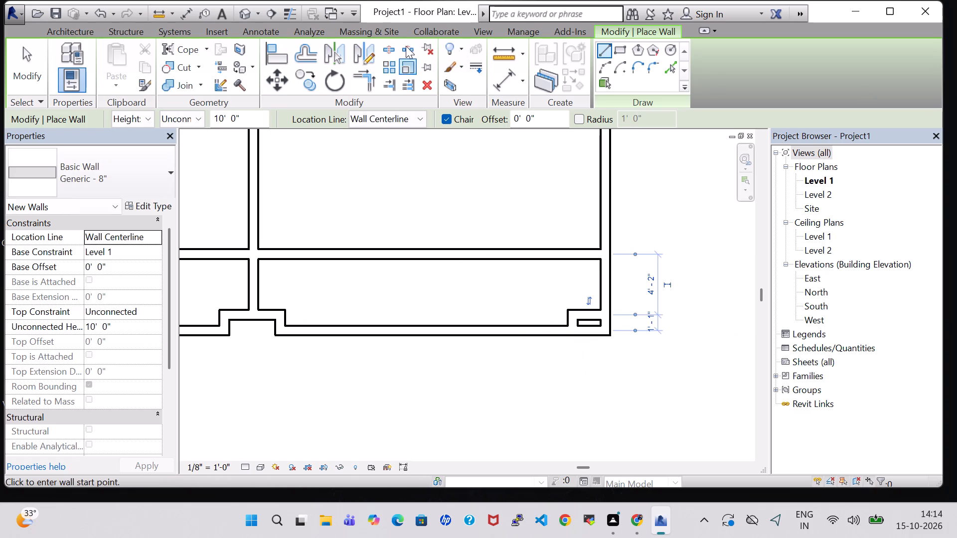
Split the east exterior wall at the corner recess's top wall and delete the short piece below it.
left_click(391, 44)
scroll(596, 383, "up", 5)
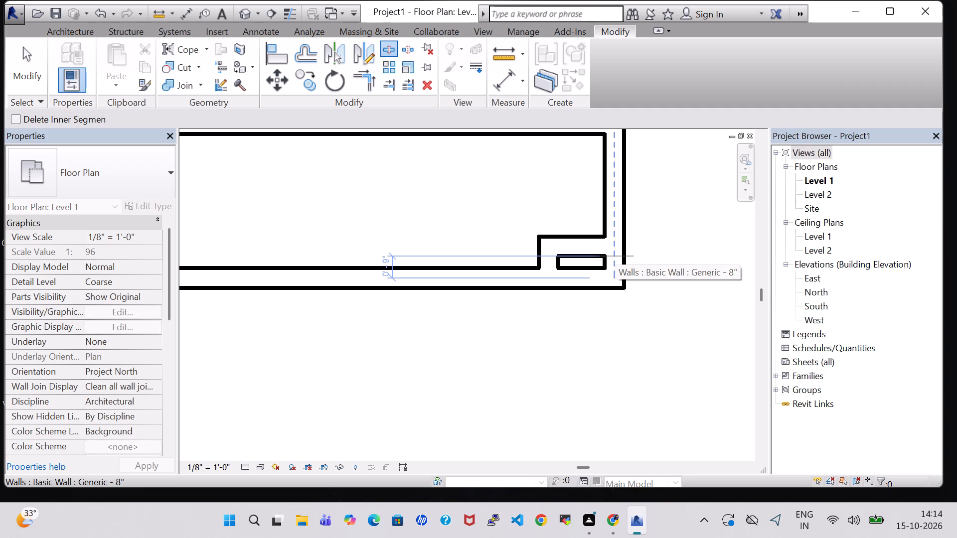
left_click(616, 256)
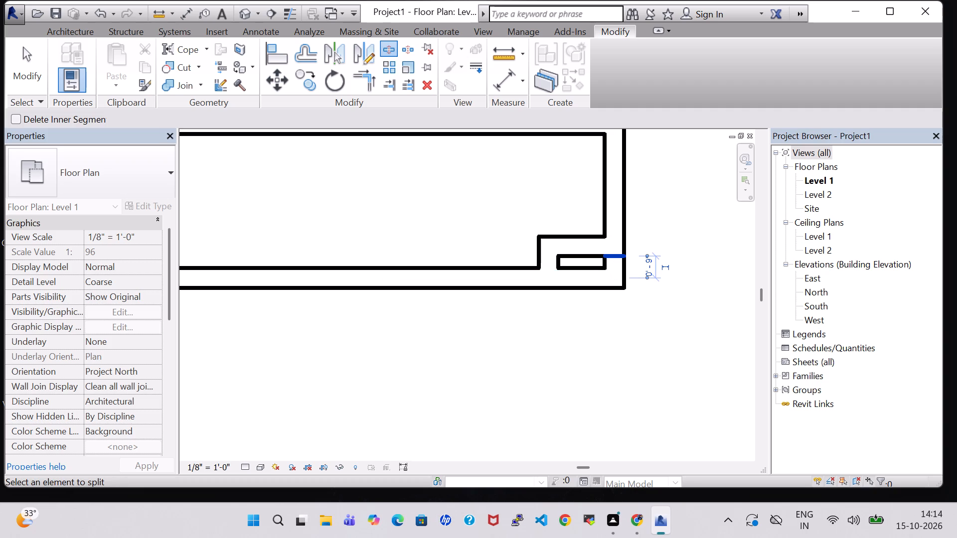
key("Escape")
key("Escape")
left_click(613, 280)
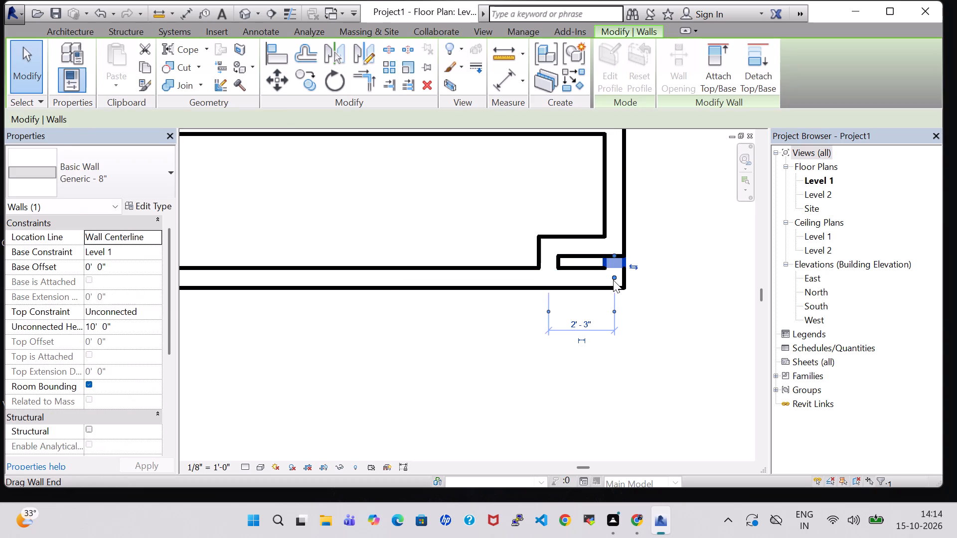
key("Delete")
Split the south exterior wall at the corner recess's vertical leg and delete the leftover east end.
left_click(395, 45)
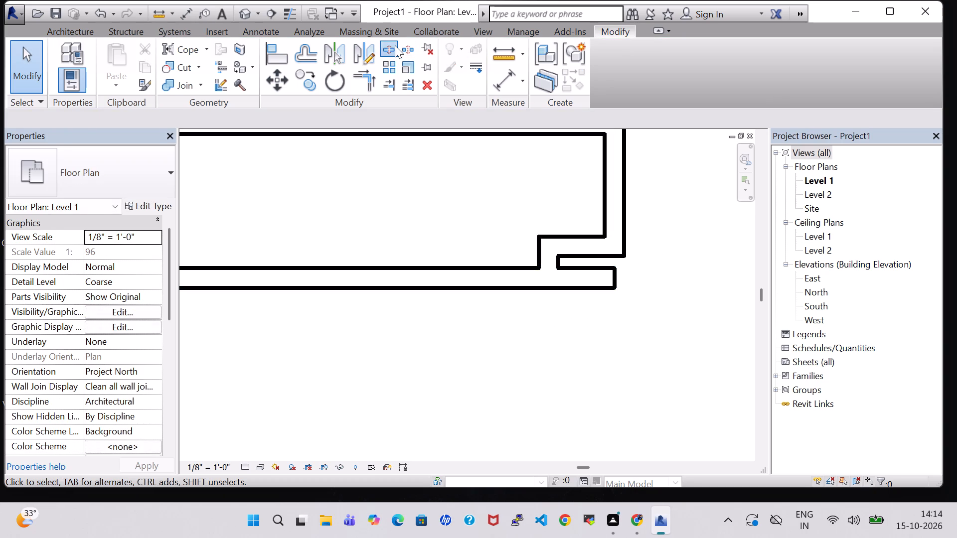
left_click(558, 277)
key("Escape")
key("Escape")
left_click(607, 271)
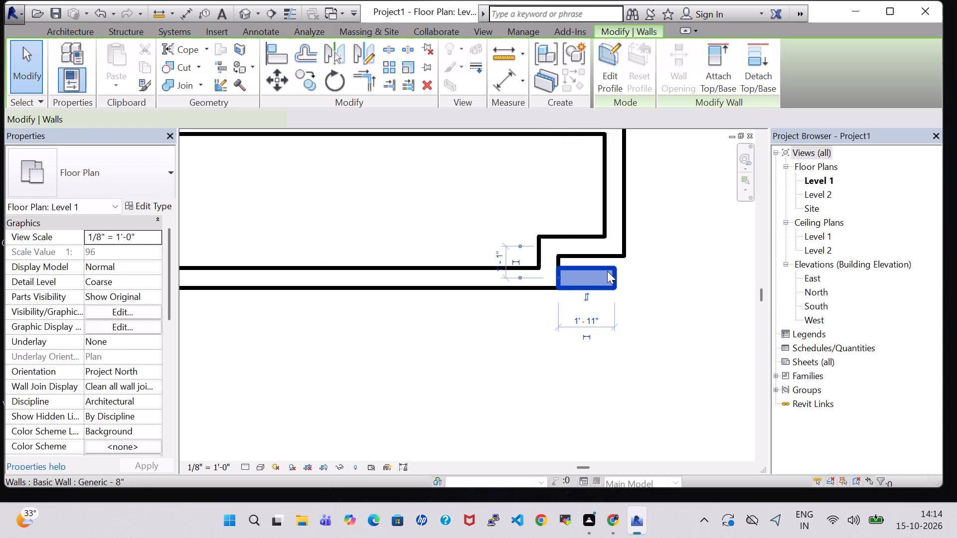
key("Delete")
Nudge the top wall of the small west recess south until it is 4'-0" from the horizontal partition above.
scroll(605, 283, "down", 4)
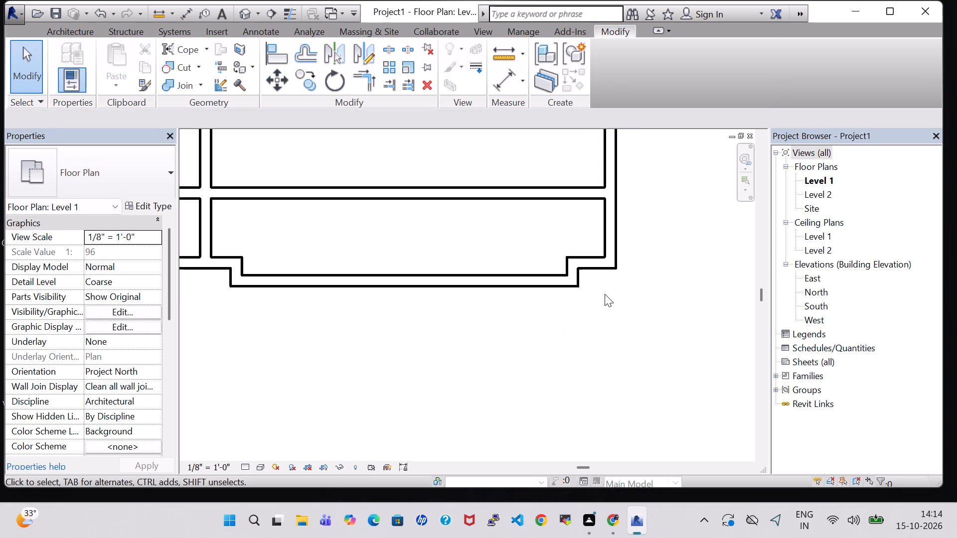
middle_click_drag(523, 336, 647, 339)
middle_click_drag(339, 369, 365, 378)
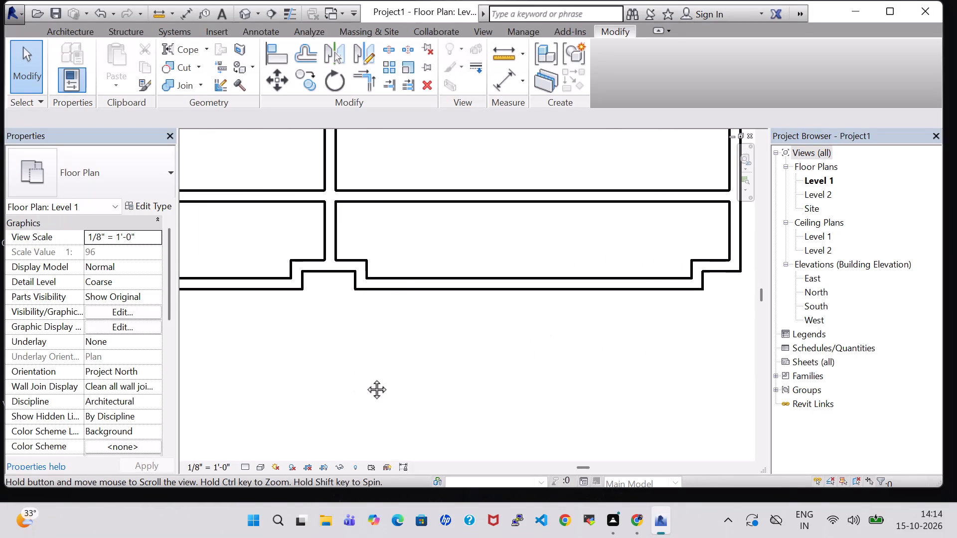
middle_click_drag(365, 378, 597, 382)
middle_click_drag(366, 371, 652, 356)
scroll(622, 342, "down", 7)
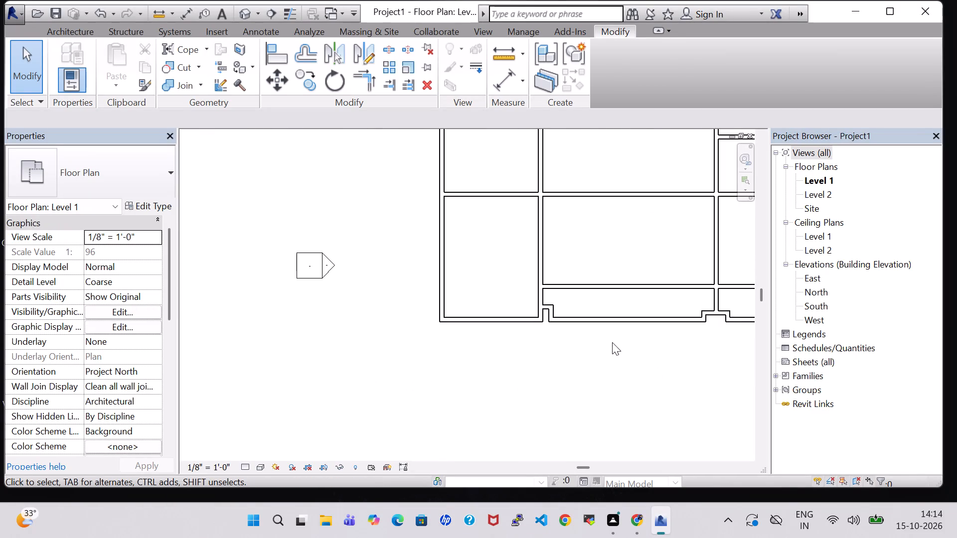
middle_click_drag(612, 342, 554, 342)
scroll(554, 342, "up", 6)
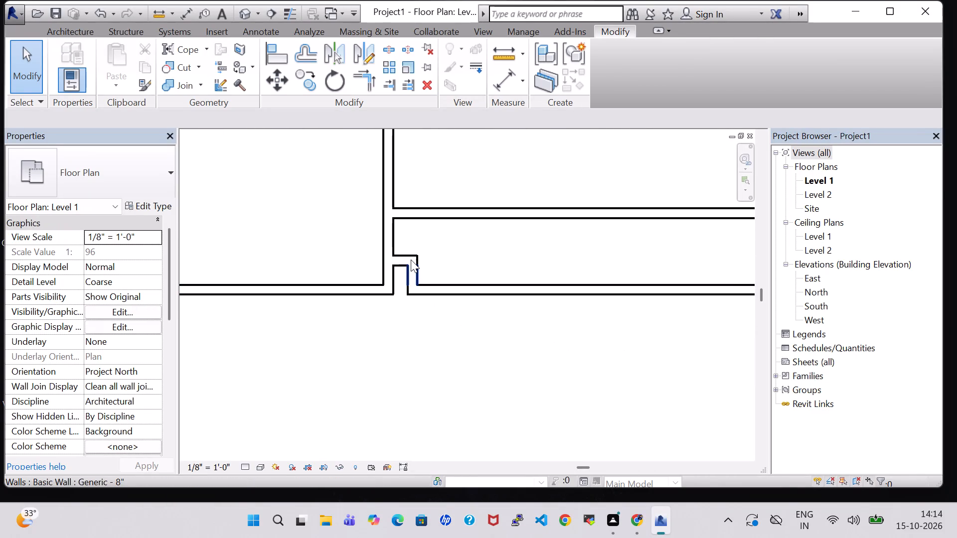
left_click(411, 260)
left_click(429, 332)
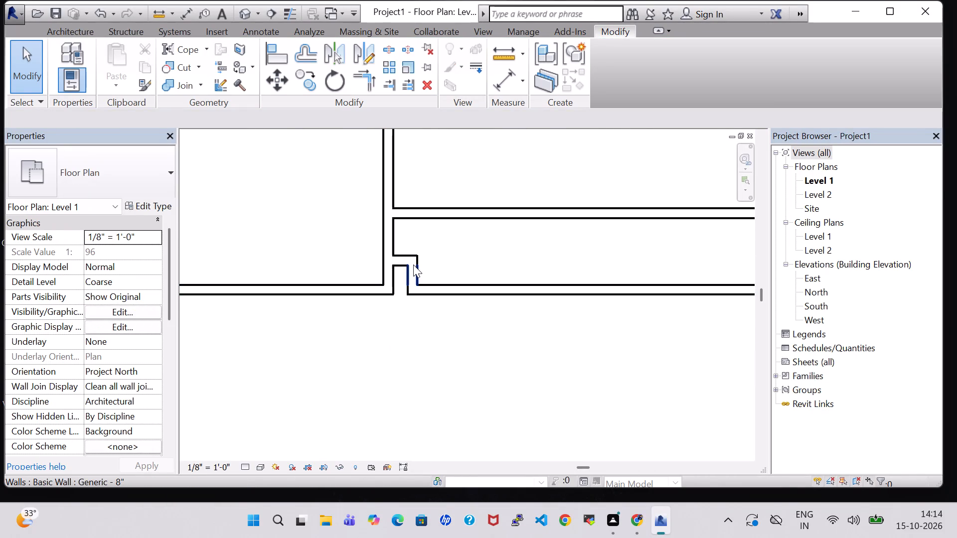
left_click(402, 254)
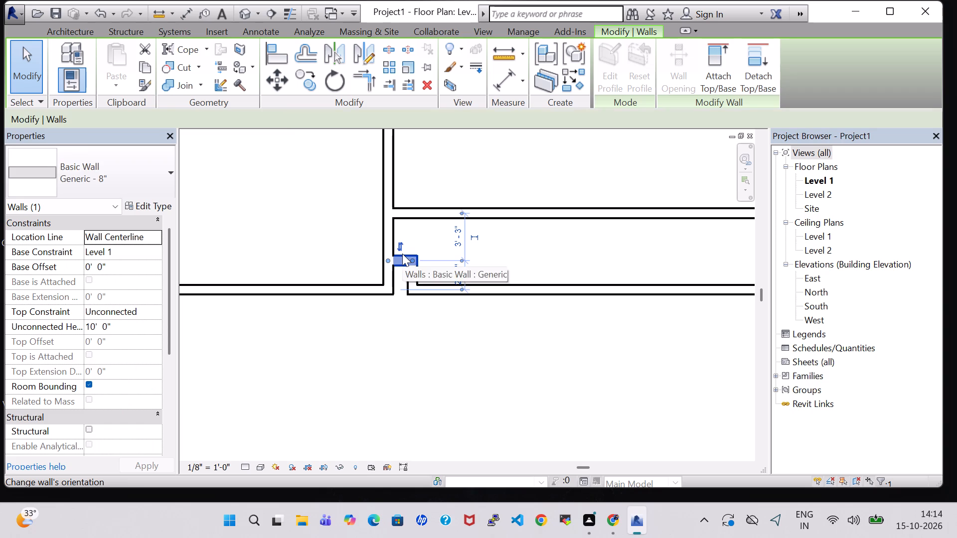
key("Down")
key("Down")
key("Down")
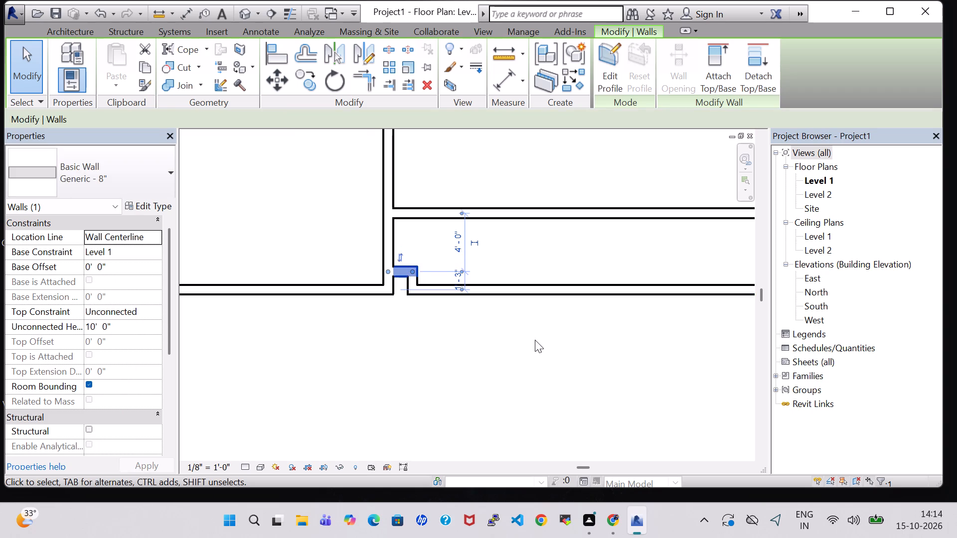
left_click(535, 340)
Review the three recesses along the south wall and the overall room layout of the floor plan.
scroll(535, 340, "down", 1)
middle_click_drag(558, 349, 440, 349)
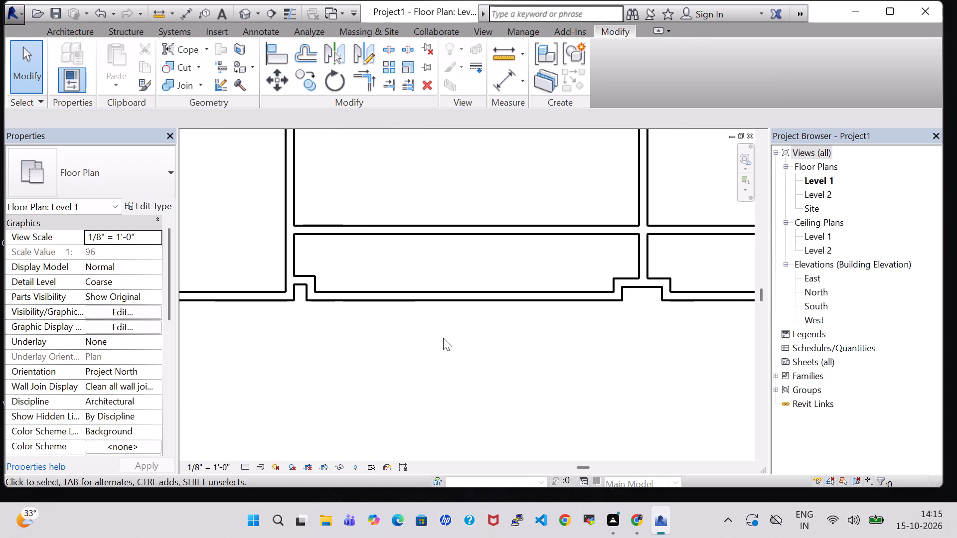
scroll(453, 353, "down", 1)
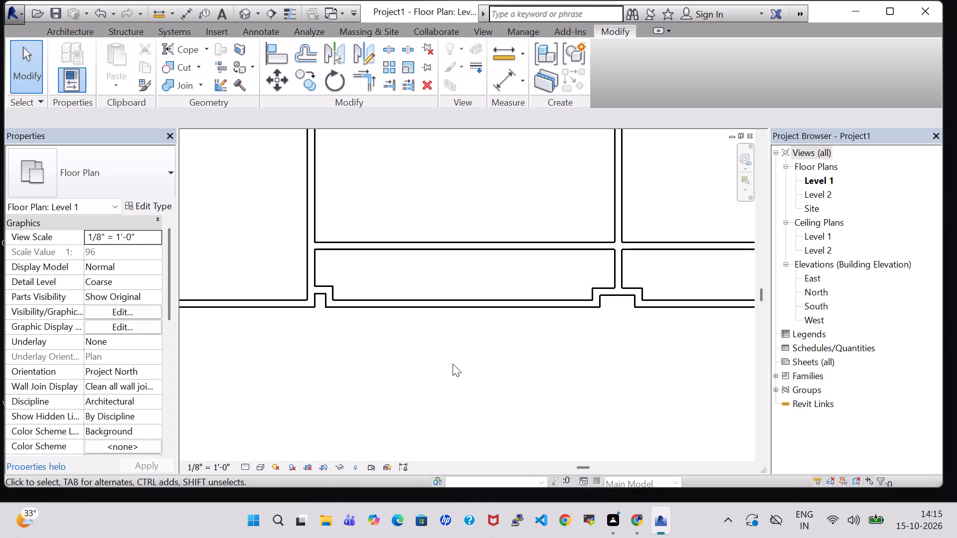
scroll(453, 365, "down", 1)
middle_click_drag(453, 365, 441, 363)
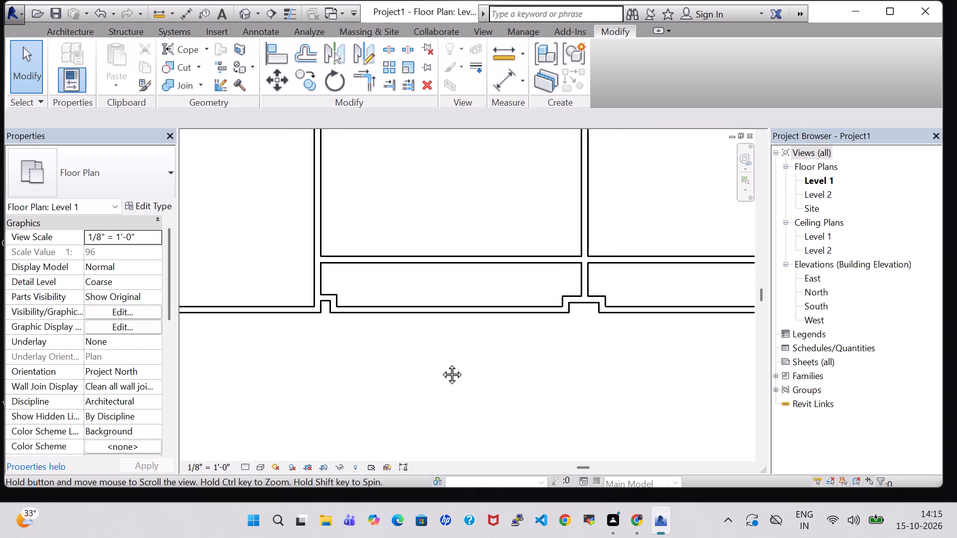
middle_click_drag(441, 363, 431, 362)
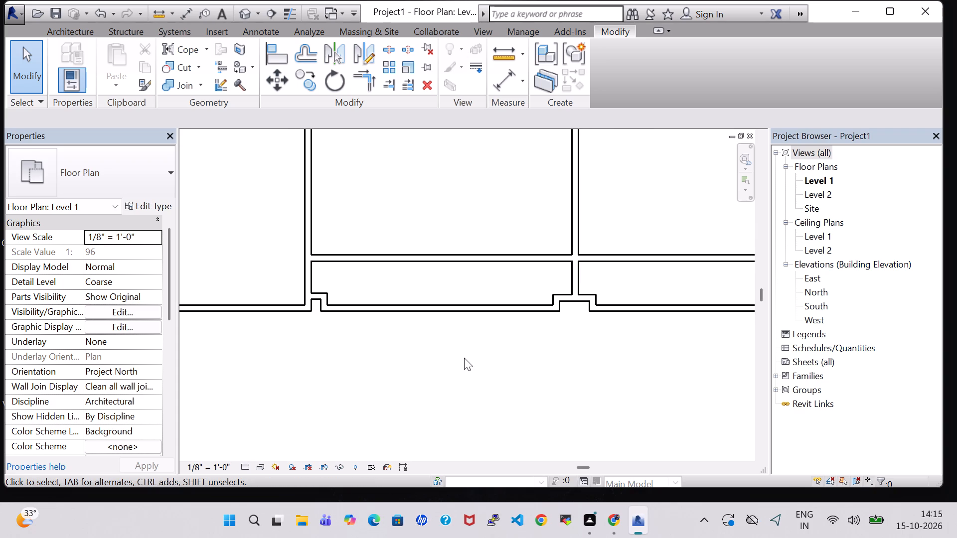
scroll(464, 358, "down", 1)
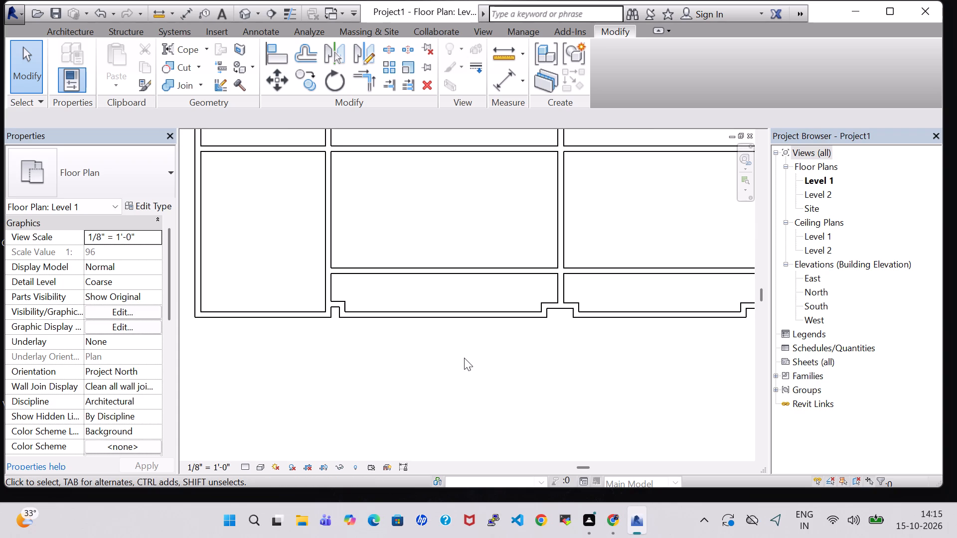
middle_click_drag(464, 358, 330, 388)
scroll(358, 387, "down", 1)
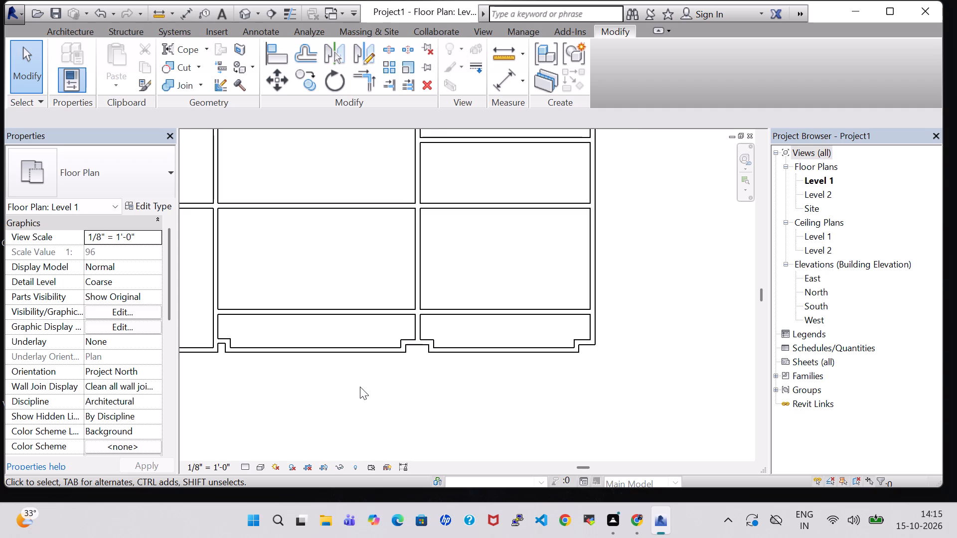
scroll(499, 389, "down", 1)
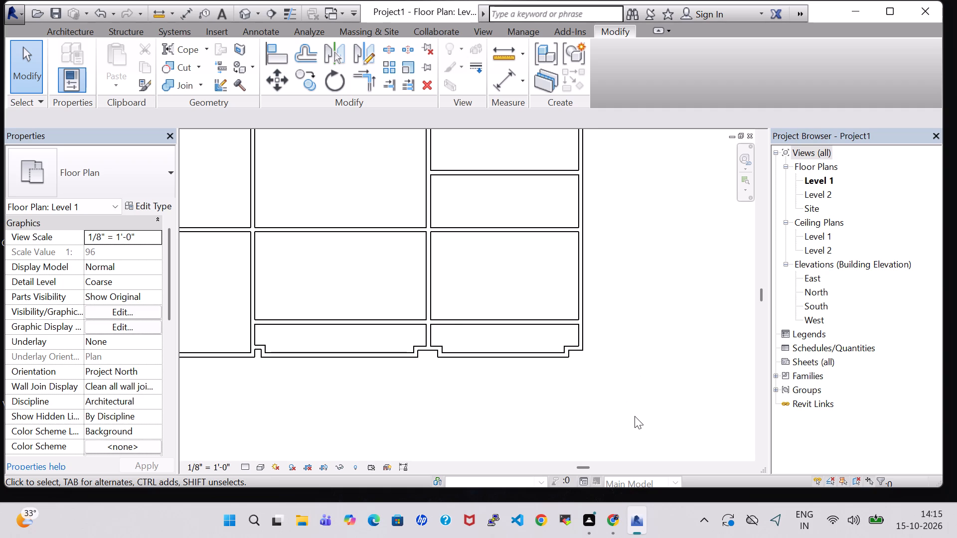
scroll(635, 416, "down", 1)
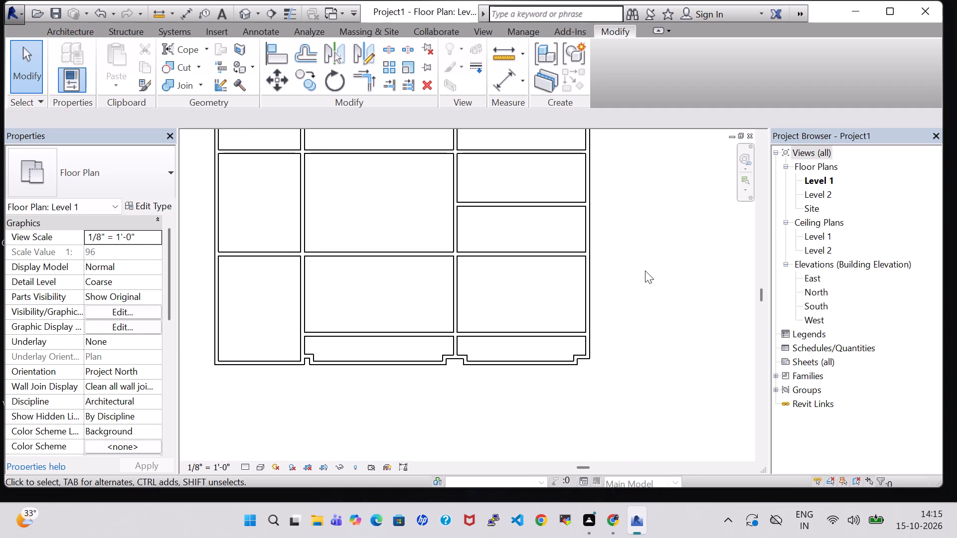
middle_click_drag(645, 270, 674, 292)
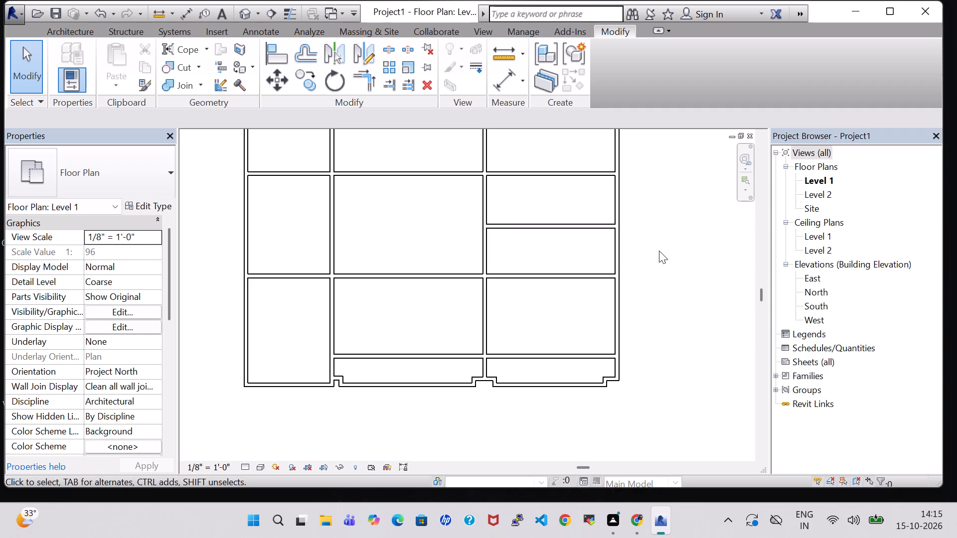
middle_click_drag(659, 249, 685, 265)
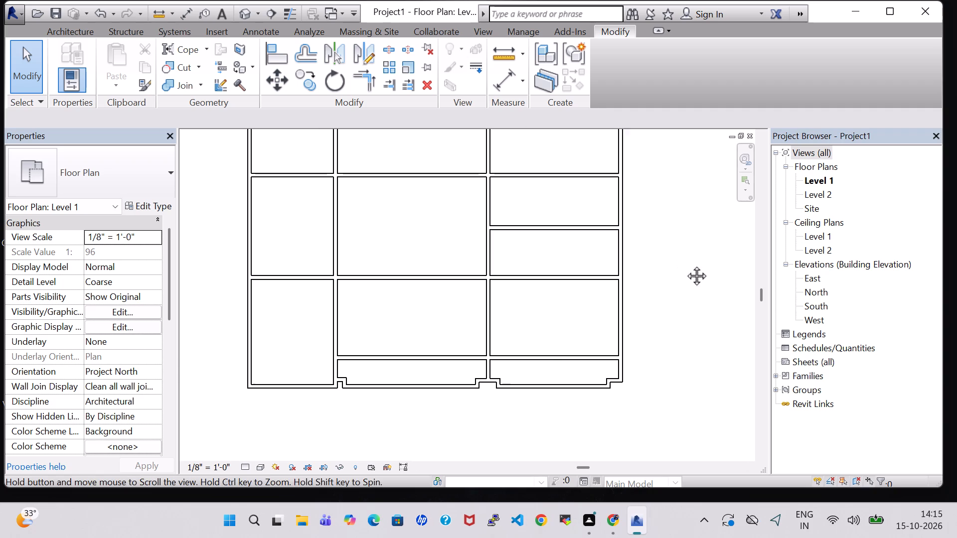
middle_click_drag(685, 265, 695, 276)
middle_click_drag(695, 276, 663, 312)
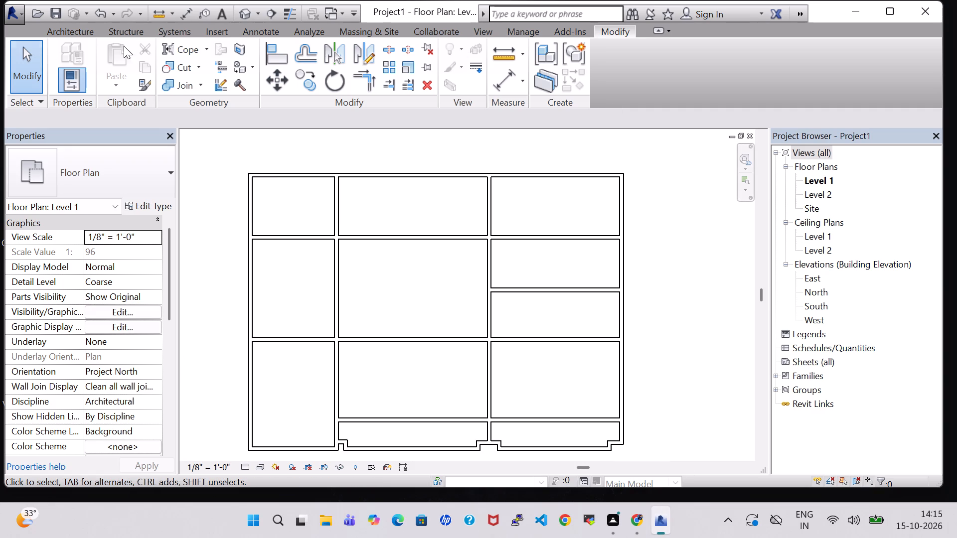
Split the west vertical partition midway down the second row of rooms and just above the horizontal partition below, then delete the piece between.
left_click(384, 51)
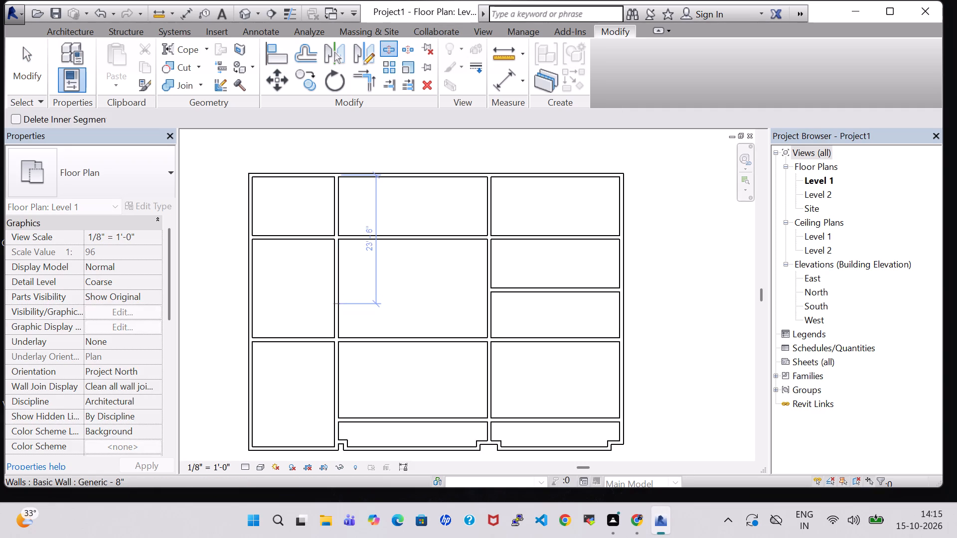
left_click(336, 295)
scroll(334, 324, "up", 2)
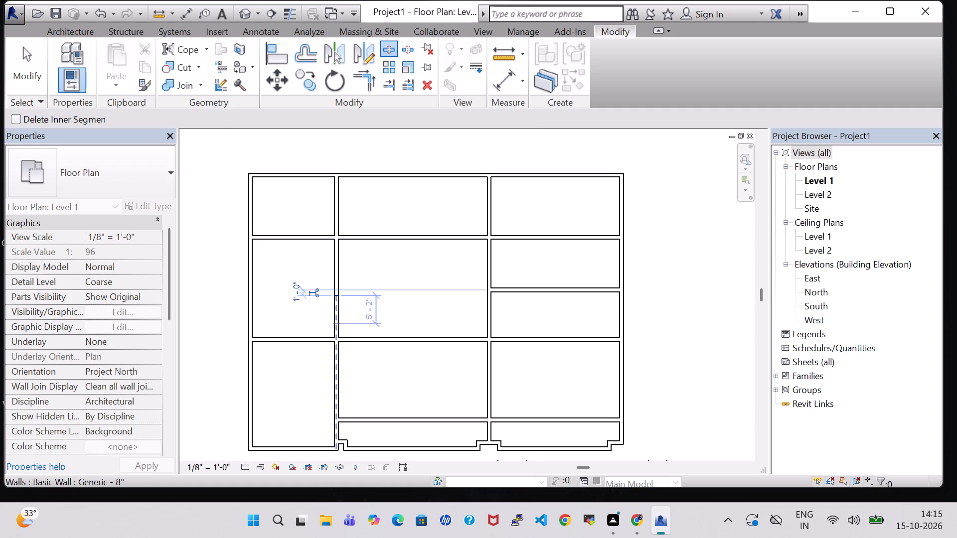
scroll(339, 340, "up", 7)
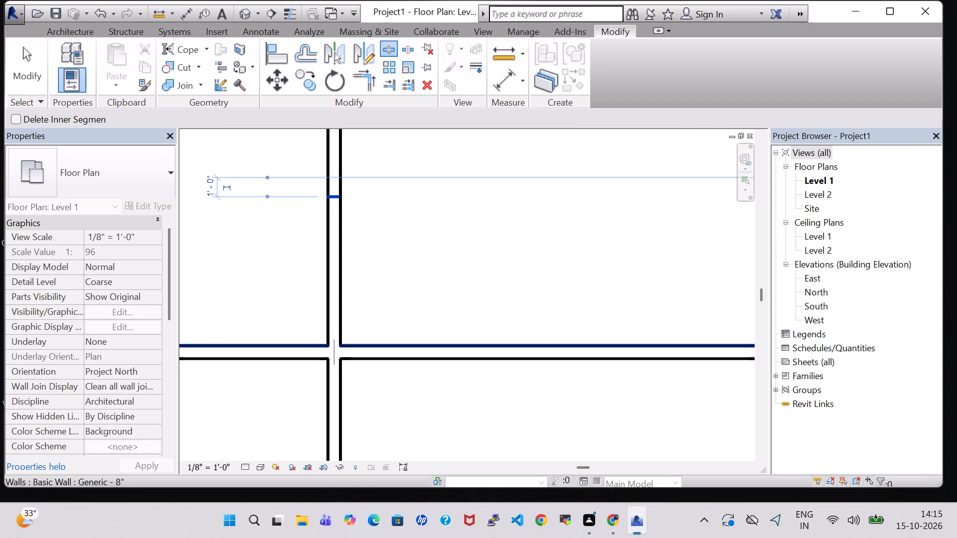
left_click(333, 342)
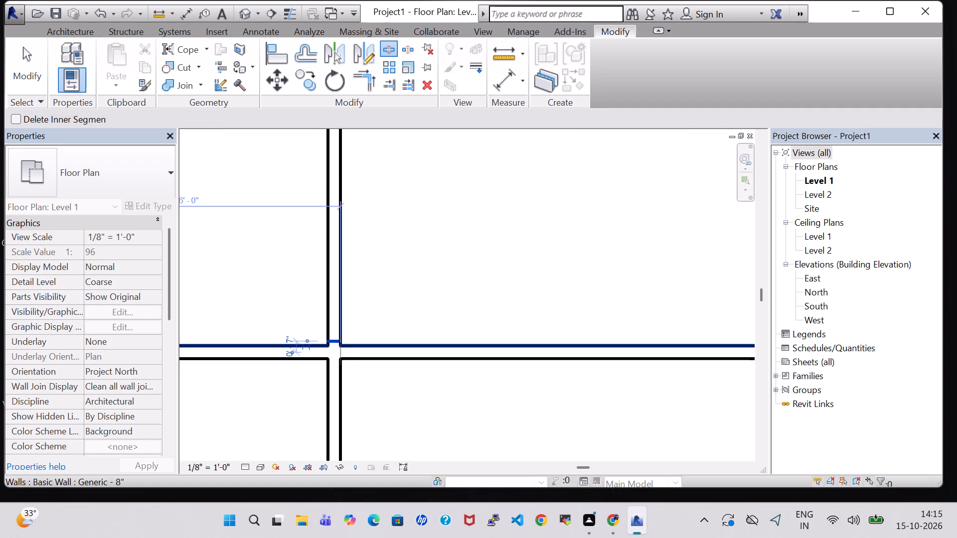
key("Escape")
key("Escape")
key("Escape")
left_click(339, 318)
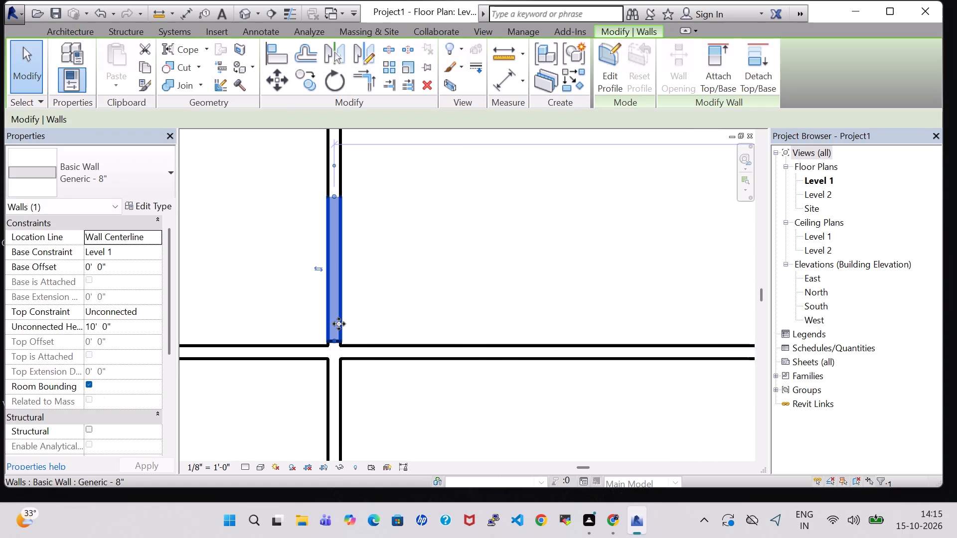
key("Delete")
Examine the overall floor plan around the new opening between the west and centre rooms and the partitions of the east rooms.
scroll(341, 325, "down", 2)
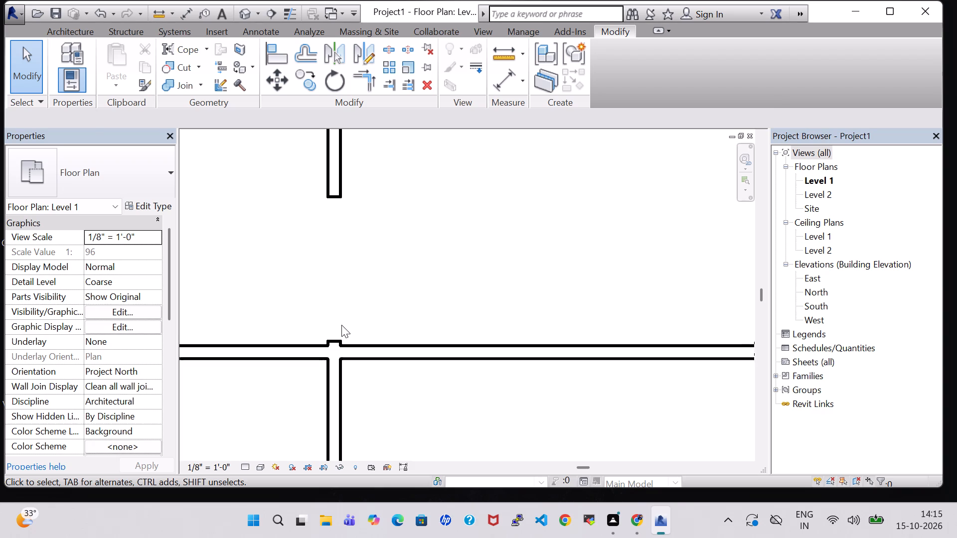
scroll(341, 325, "down", 1)
middle_click_drag(386, 312, 369, 310)
scroll(377, 291, "down", 2)
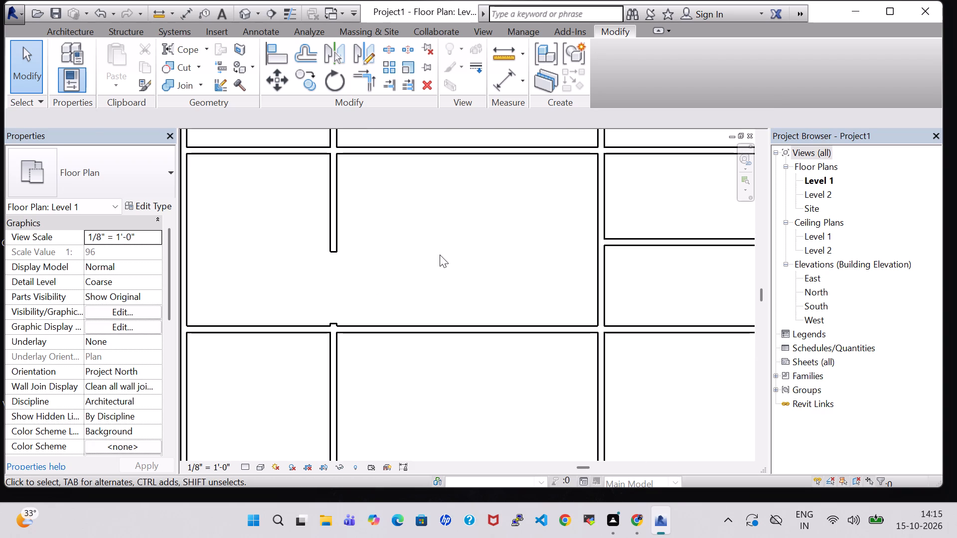
middle_click_drag(440, 255, 440, 259)
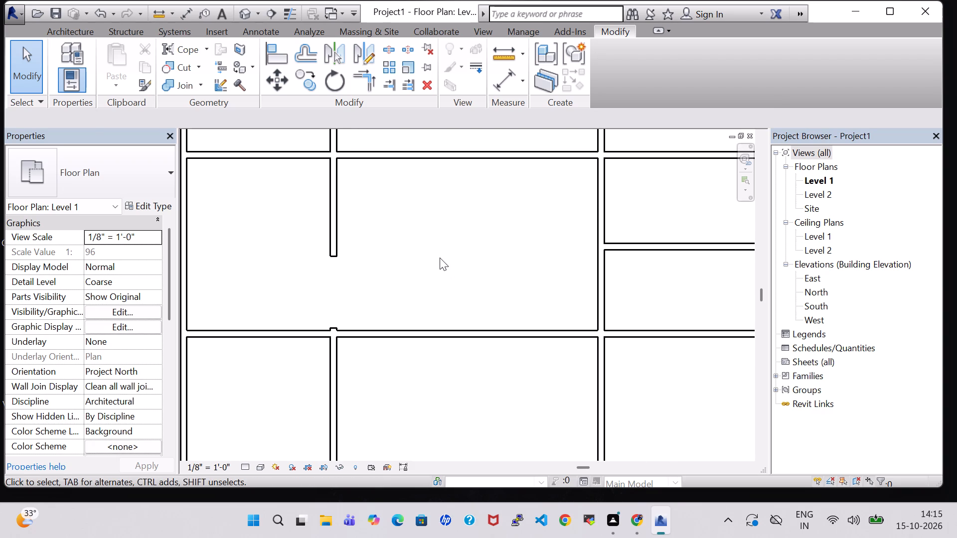
scroll(440, 258, "down", 2)
middle_click_drag(440, 258, 442, 297)
middle_click_drag(447, 297, 391, 274)
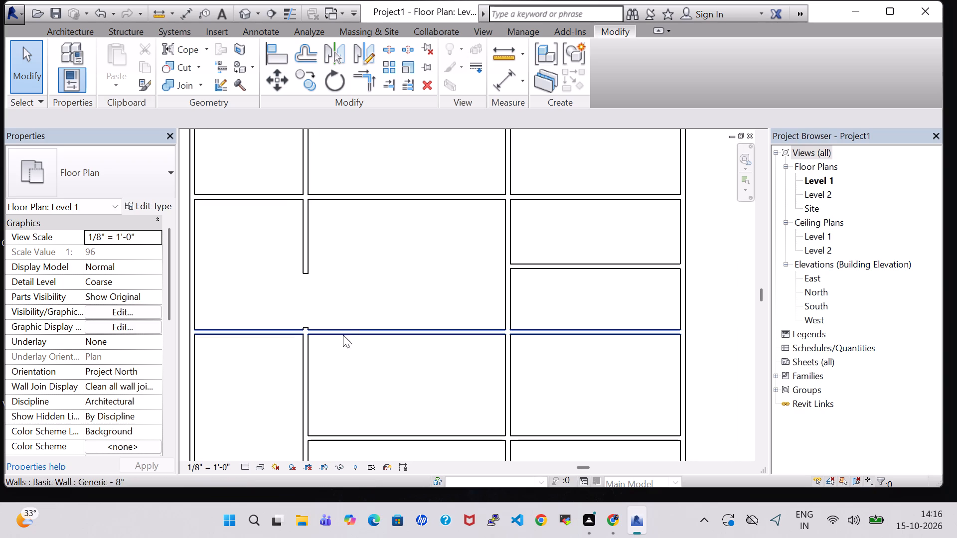
scroll(375, 272, "down", 1)
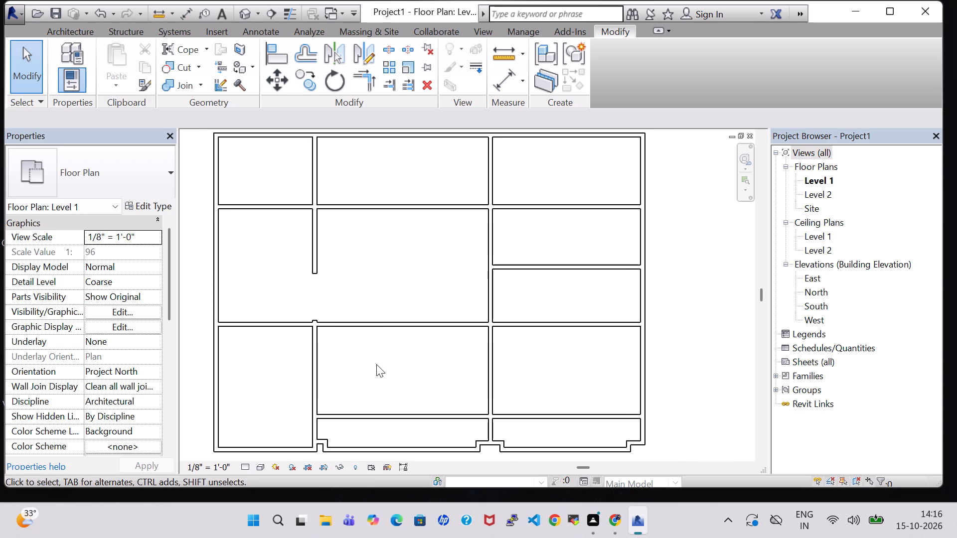
middle_click_drag(376, 364, 356, 358)
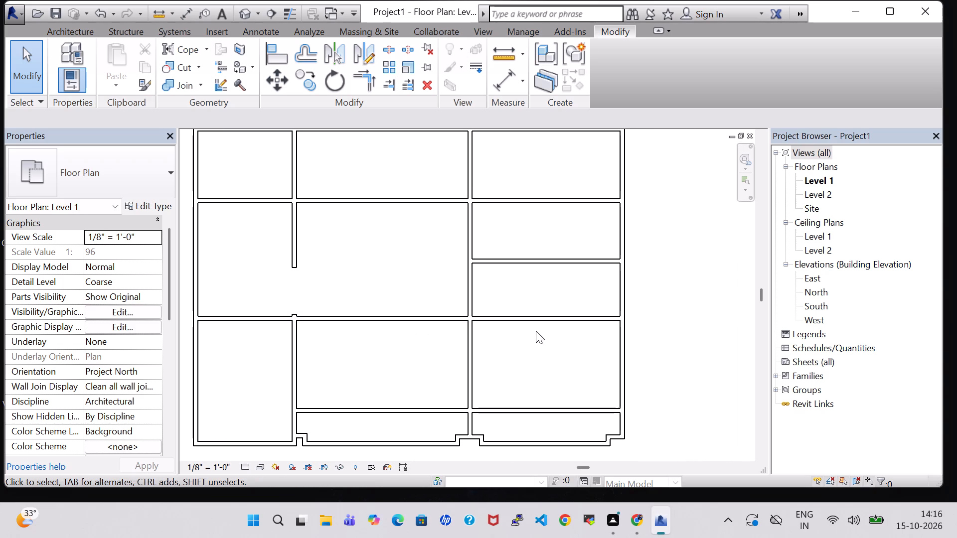
middle_click_drag(535, 296, 551, 302)
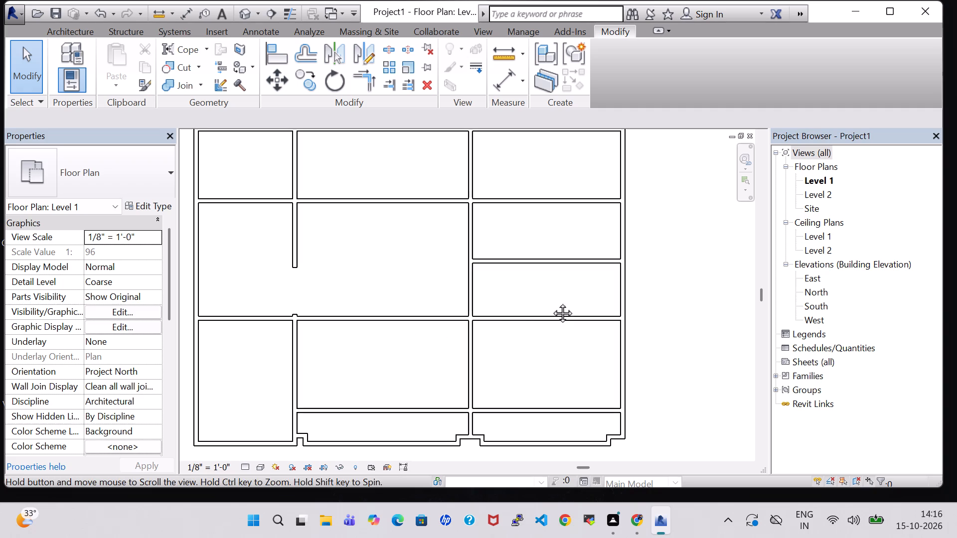
middle_click_drag(551, 302, 587, 317)
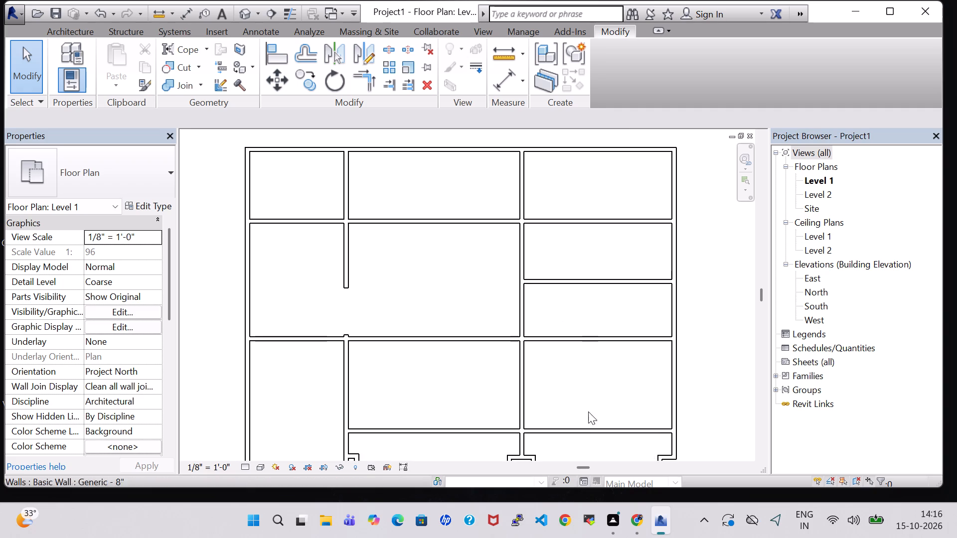
scroll(588, 416, "down", 3)
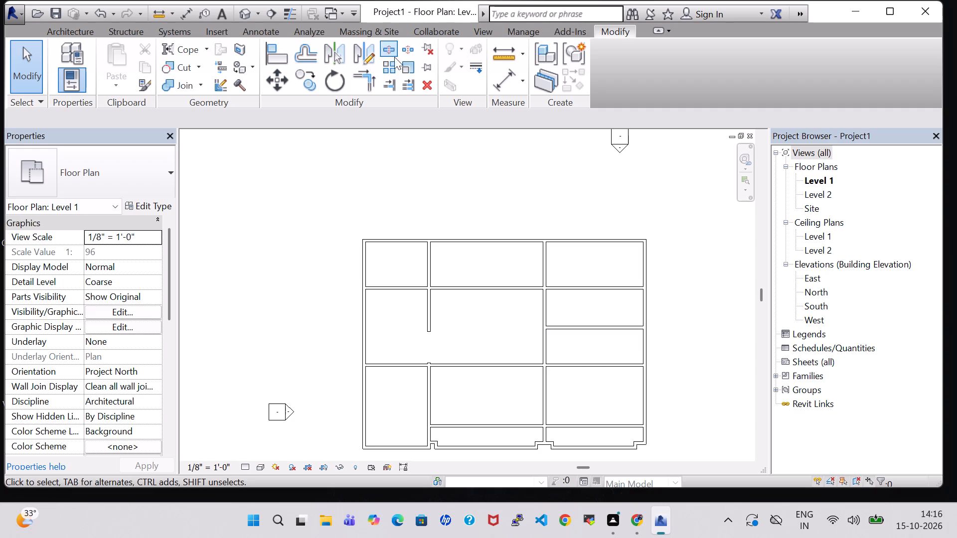
Split the horizontal partition between the two northernmost east rooms near both ends and delete the long piece between.
left_click(383, 49)
scroll(585, 265, "up", 8)
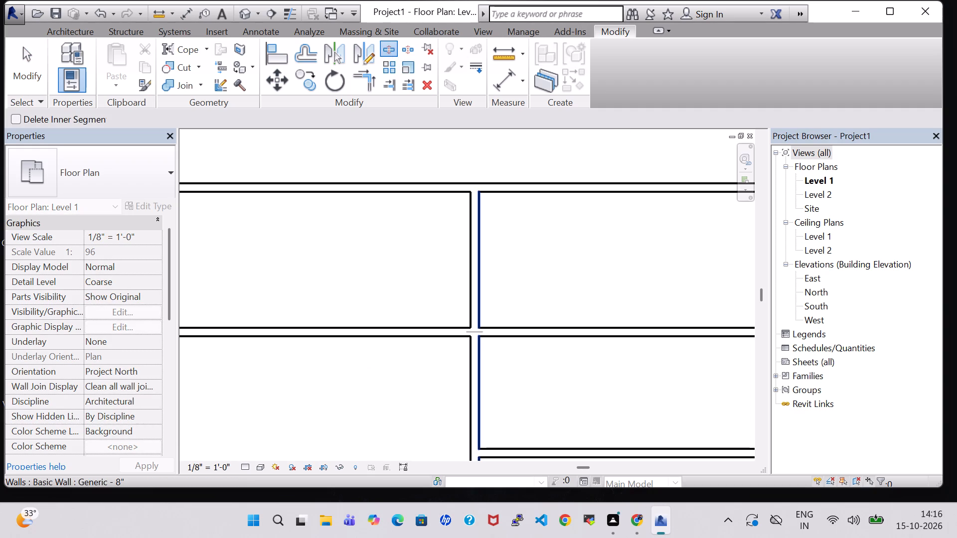
scroll(479, 335, "up", 6)
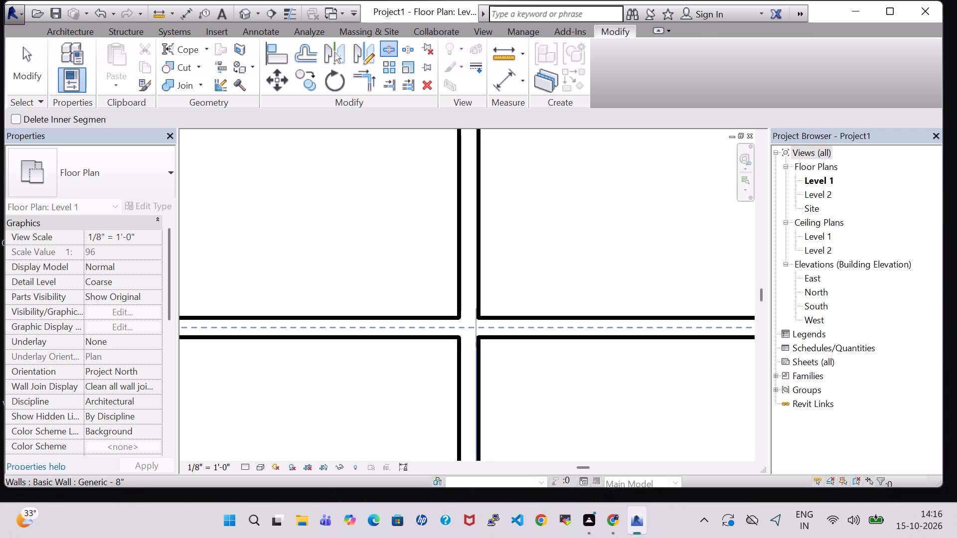
left_click(478, 324)
scroll(623, 357, "down", 3)
middle_click_drag(623, 359, 419, 359)
middle_click_drag(568, 365, 391, 365)
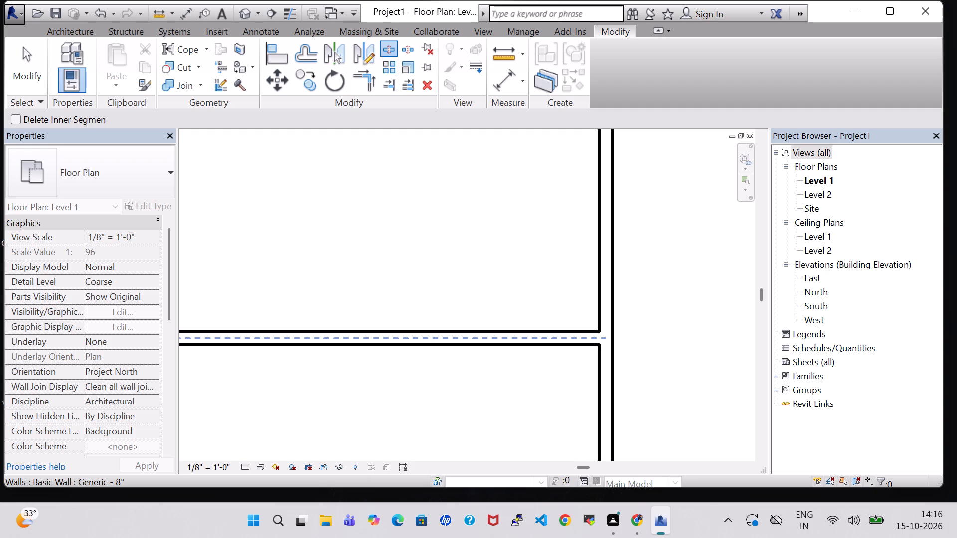
left_click(595, 337)
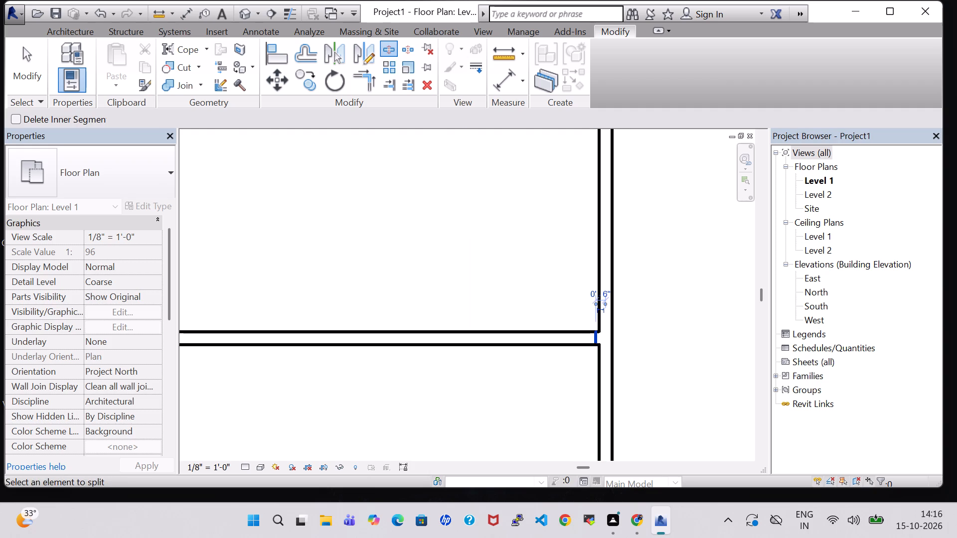
key("Escape")
key("Escape")
left_click(538, 350)
key("Delete")
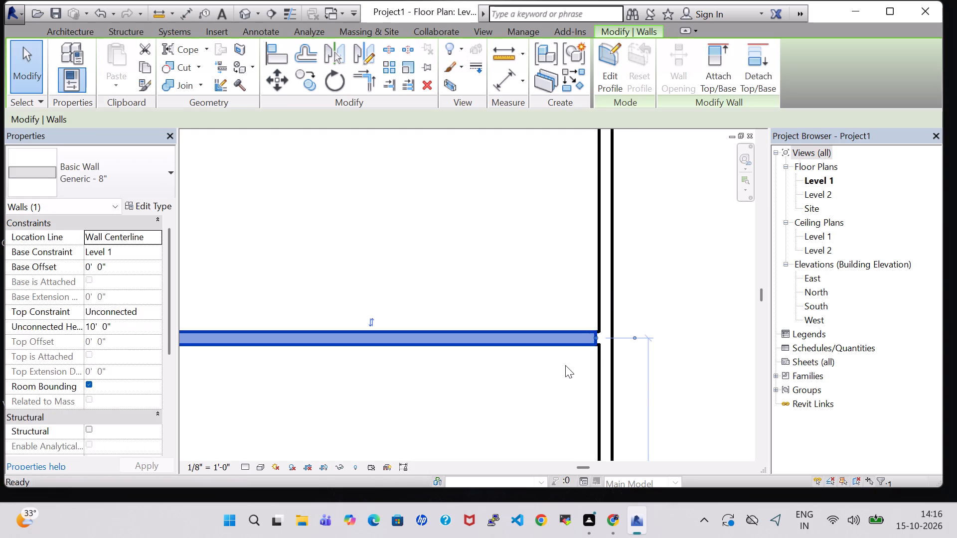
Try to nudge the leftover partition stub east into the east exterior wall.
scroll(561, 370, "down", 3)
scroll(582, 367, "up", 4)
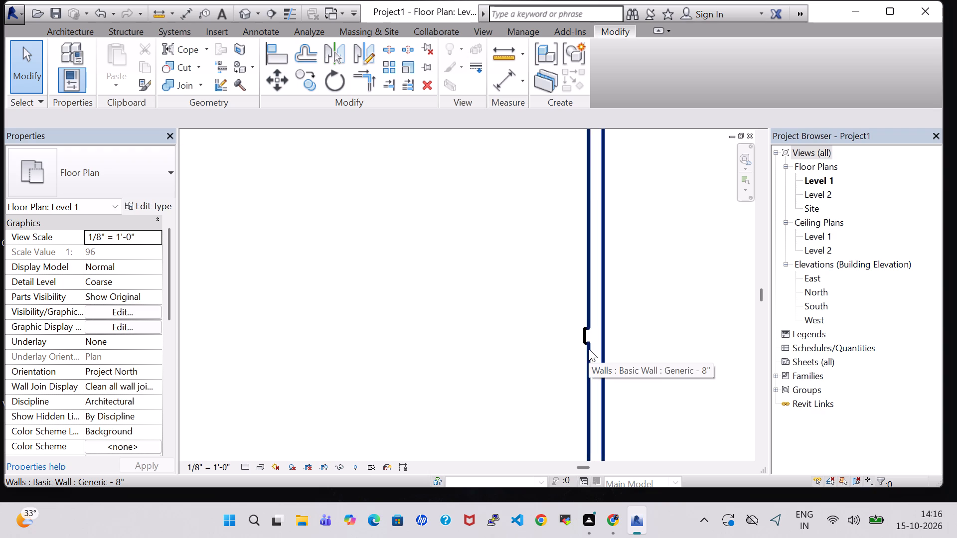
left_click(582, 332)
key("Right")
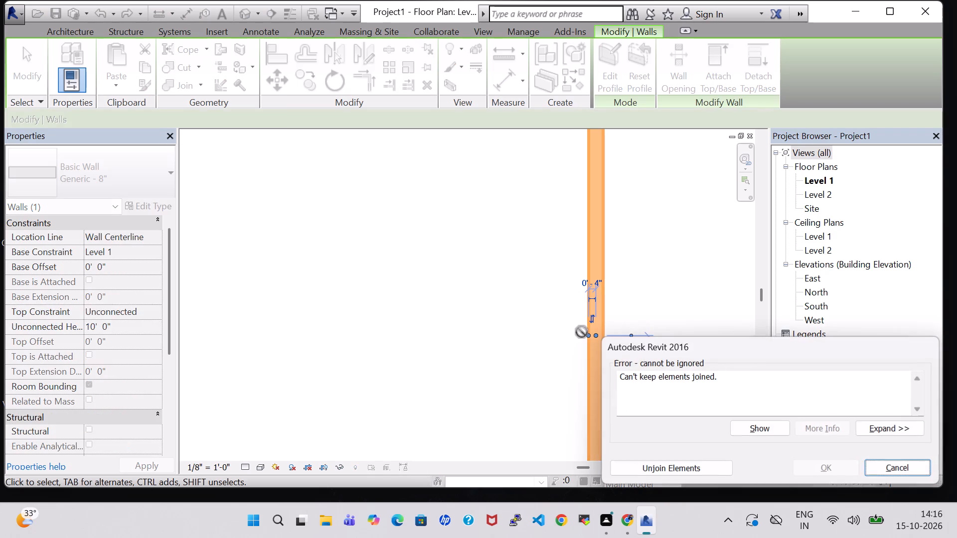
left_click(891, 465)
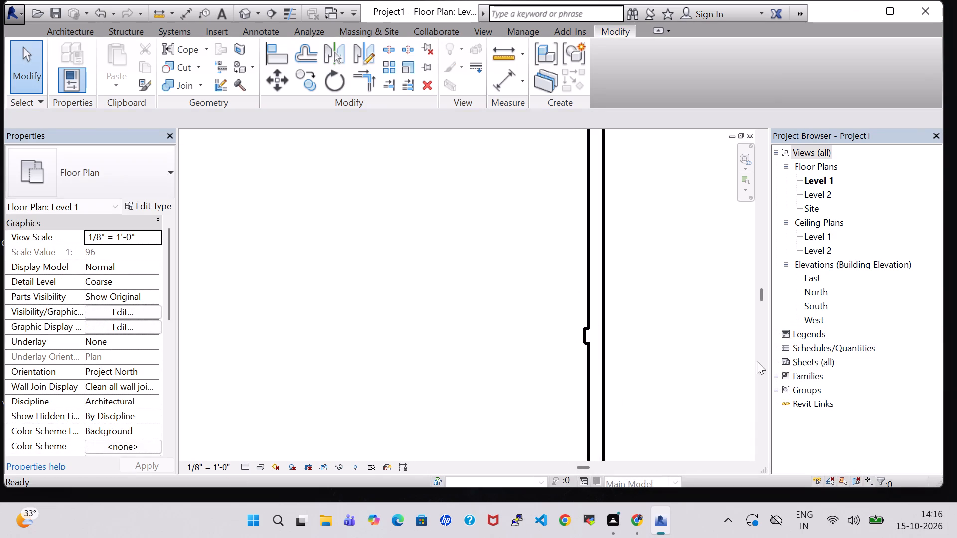
Delete the leftover partition stub on the inner face of the east exterior wall.
scroll(593, 361, "down", 3)
scroll(581, 349, "up", 6)
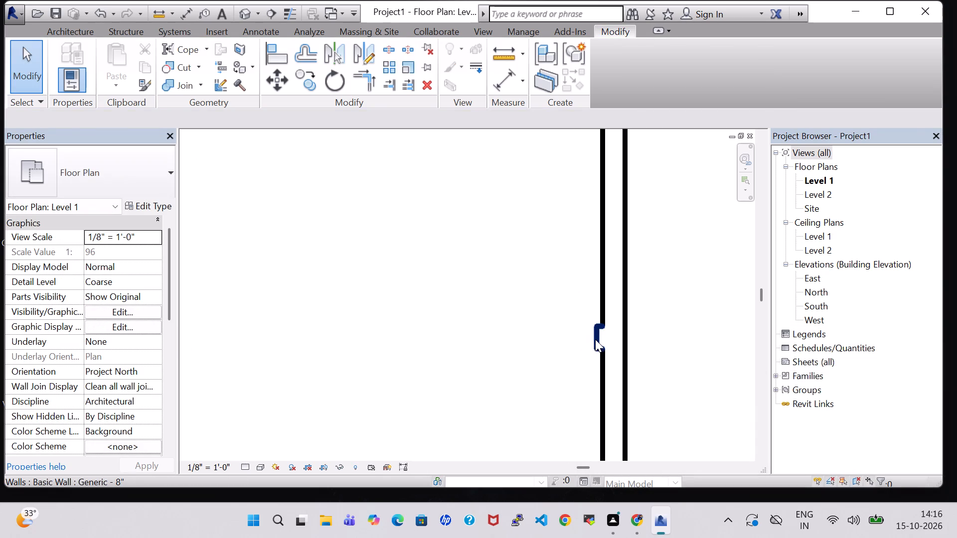
left_click(595, 339)
key("Delete")
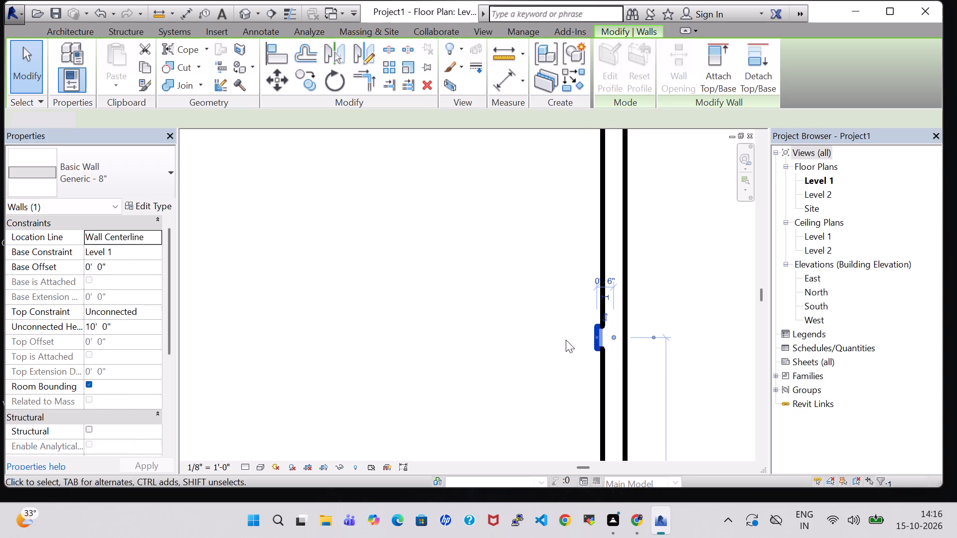
Examine the whole floor plan, including the merged northeast room and the remaining partitions.
scroll(505, 333, "down", 9)
middle_click_drag(606, 303, 642, 292)
scroll(642, 292, "down", 2)
middle_click_drag(642, 292, 693, 225)
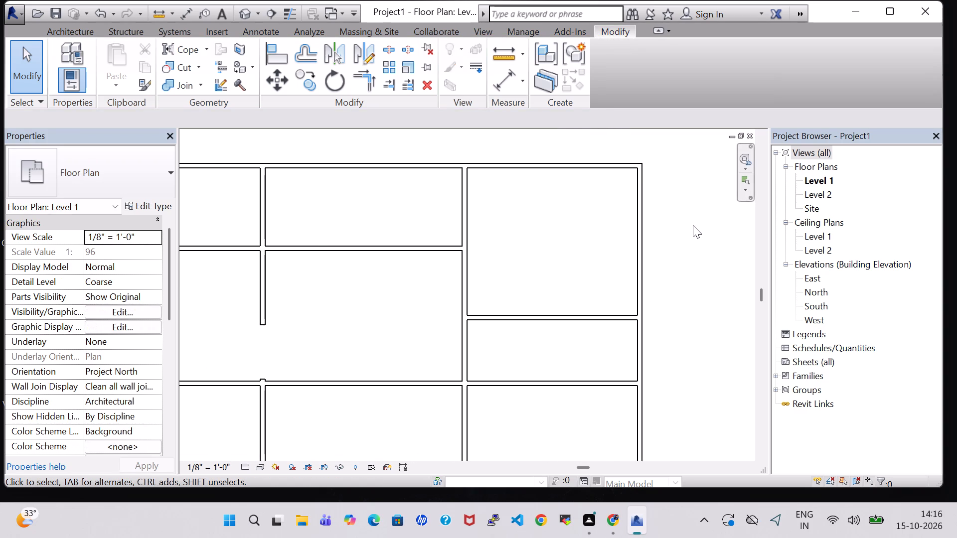
scroll(693, 225, "down", 1)
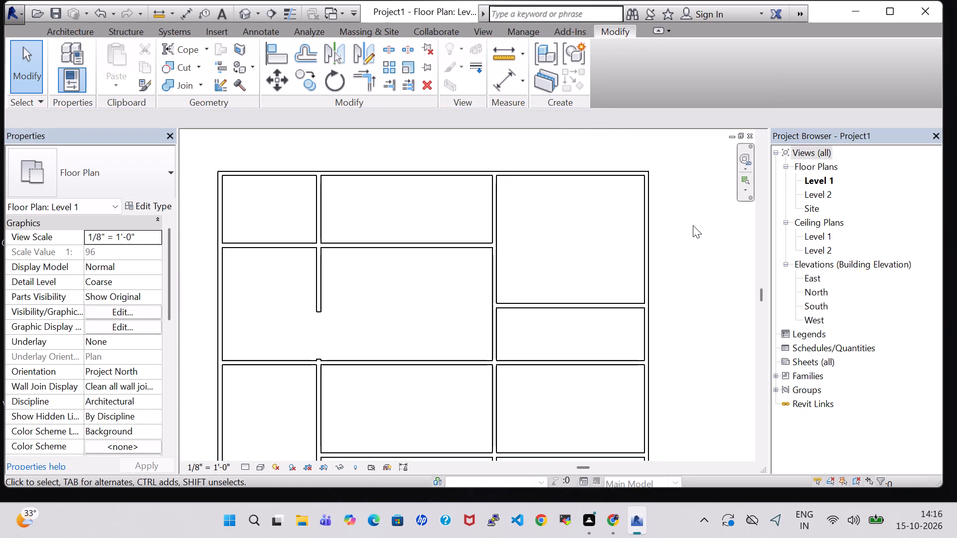
middle_click_drag(695, 240, 694, 229)
scroll(694, 229, "down", 2)
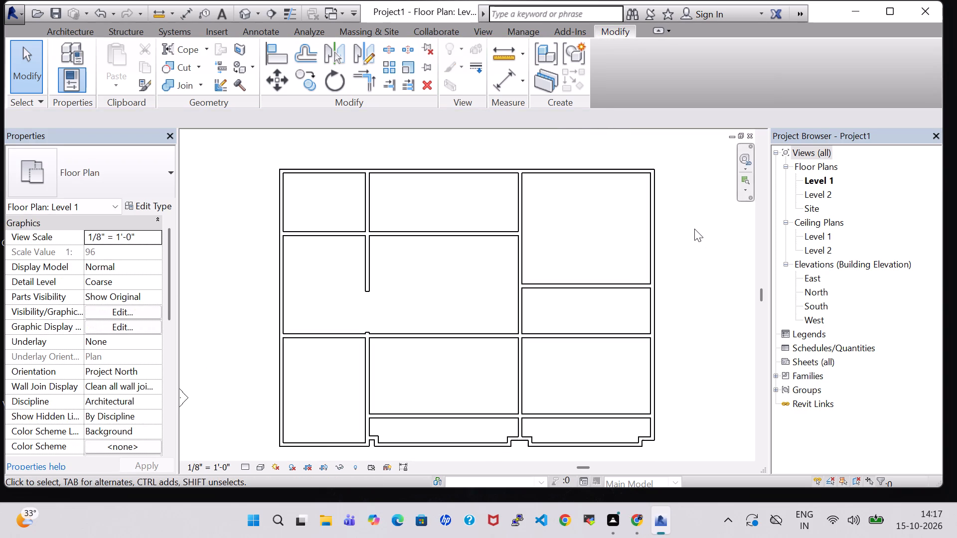
middle_click_drag(694, 229, 675, 223)
scroll(675, 223, "up", 1)
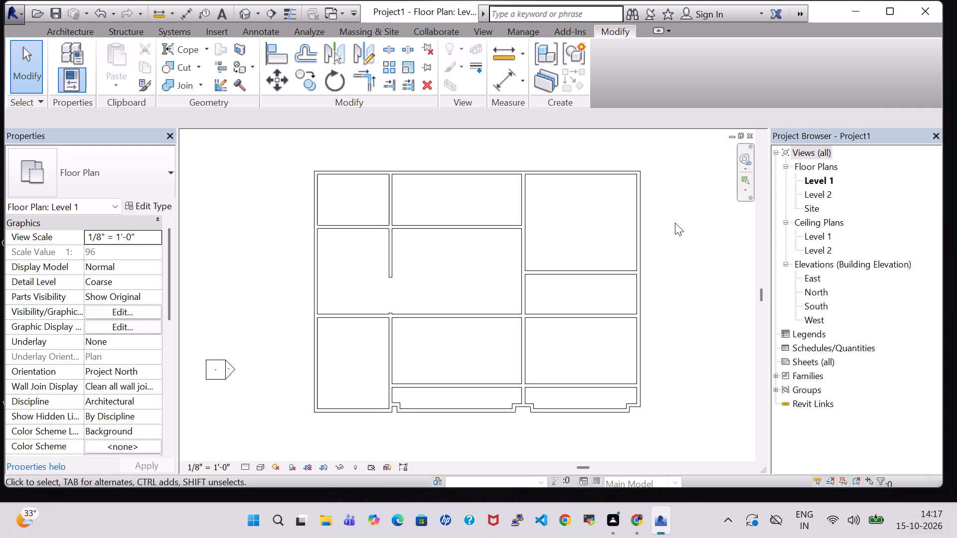
middle_click(675, 223)
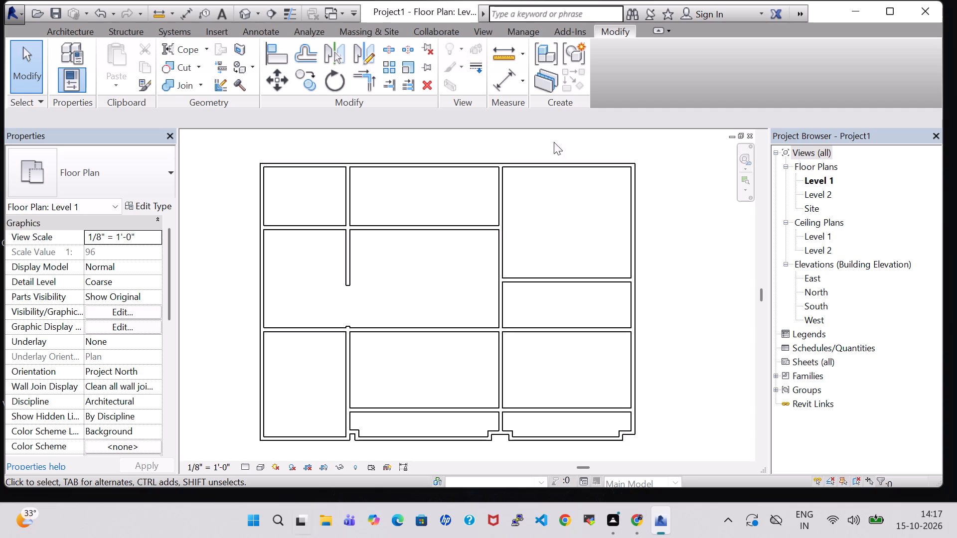
Split the east vertical partition at both ends of the small east room below the northeast room and delete the piece between.
left_click(384, 48)
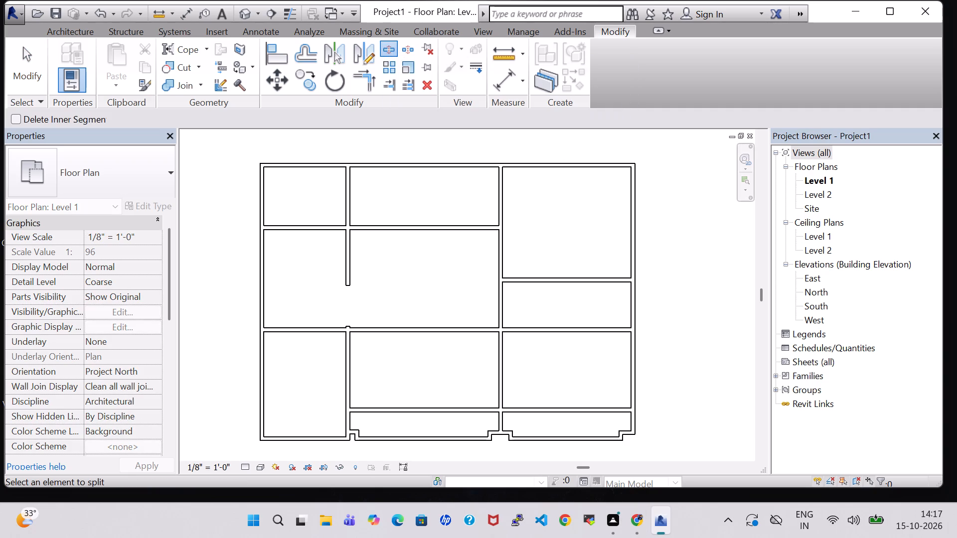
scroll(517, 303, "up", 4)
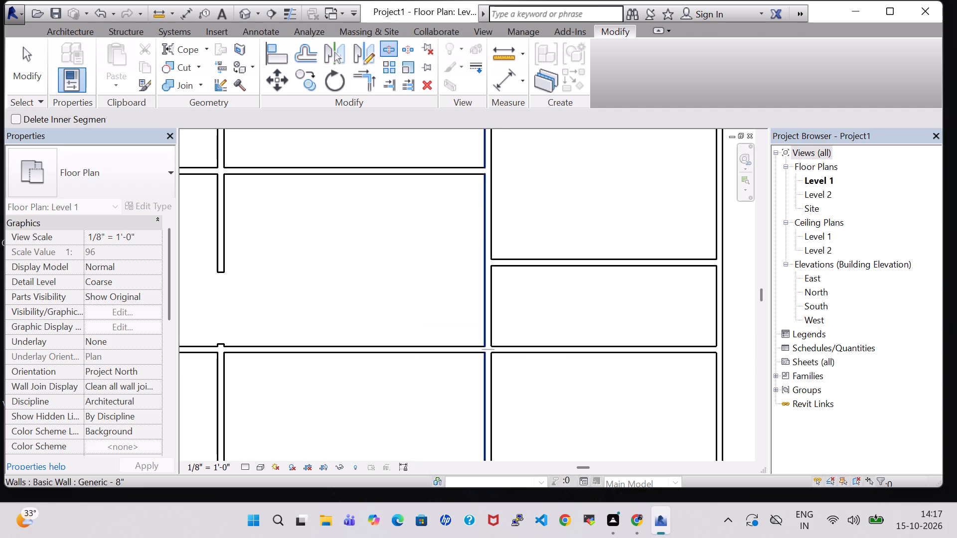
scroll(482, 343, "up", 6)
left_click(496, 348)
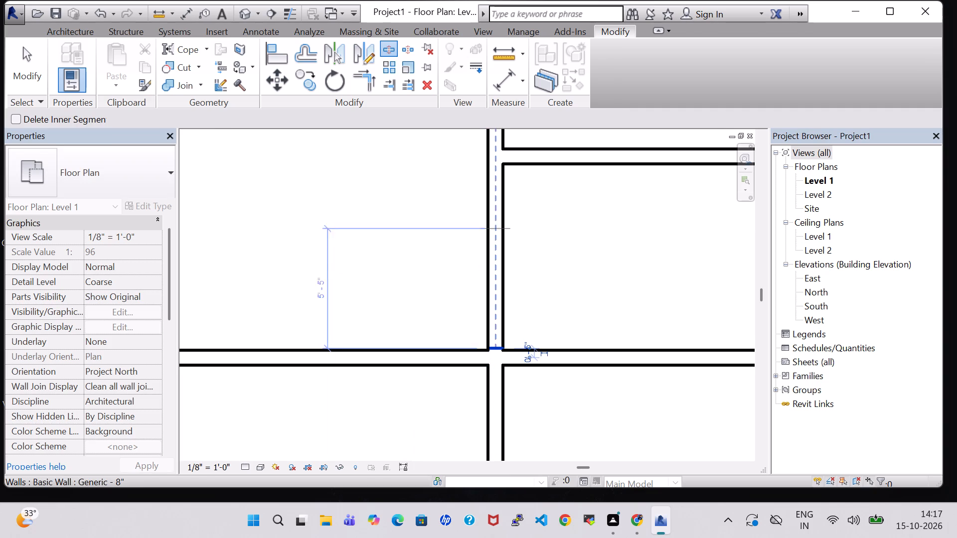
left_click(494, 166)
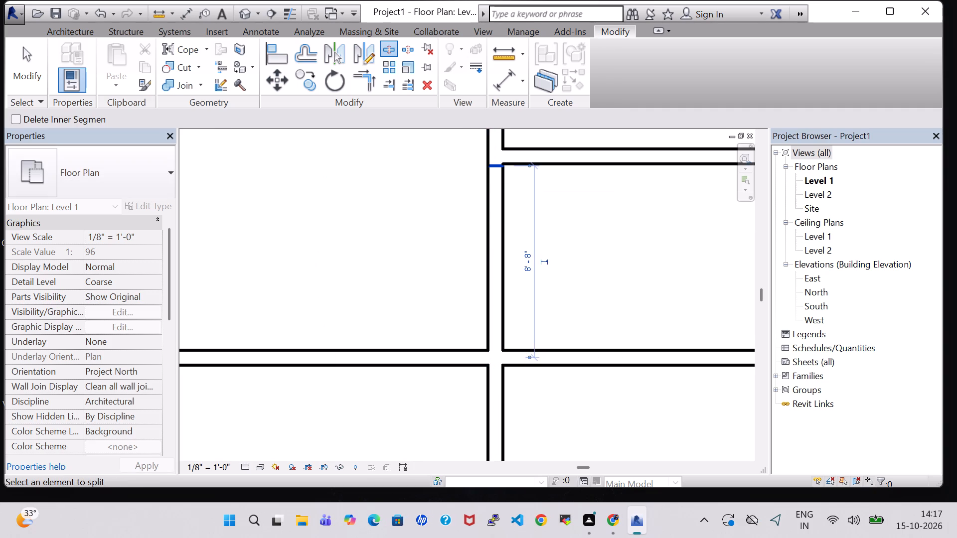
key("Escape")
key("Escape")
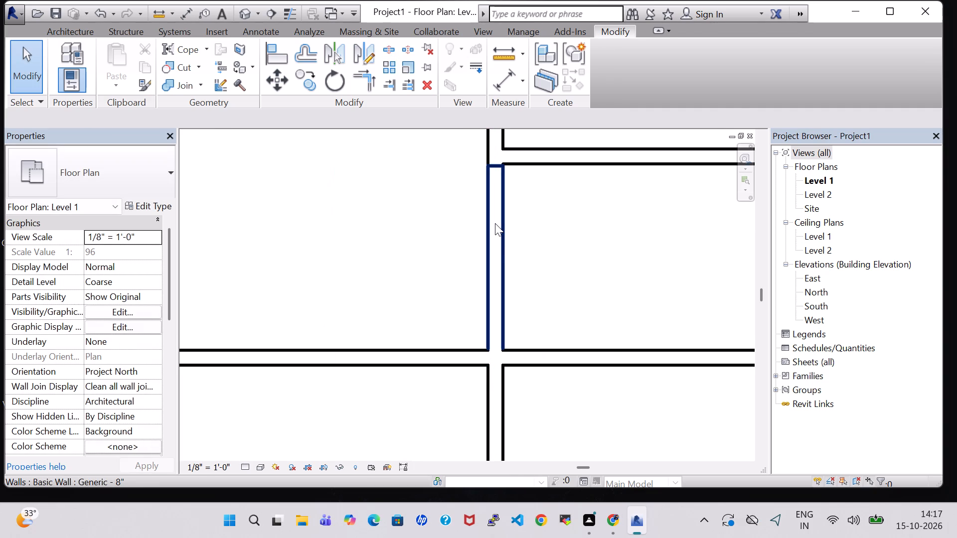
left_click(495, 223)
key("Delete")
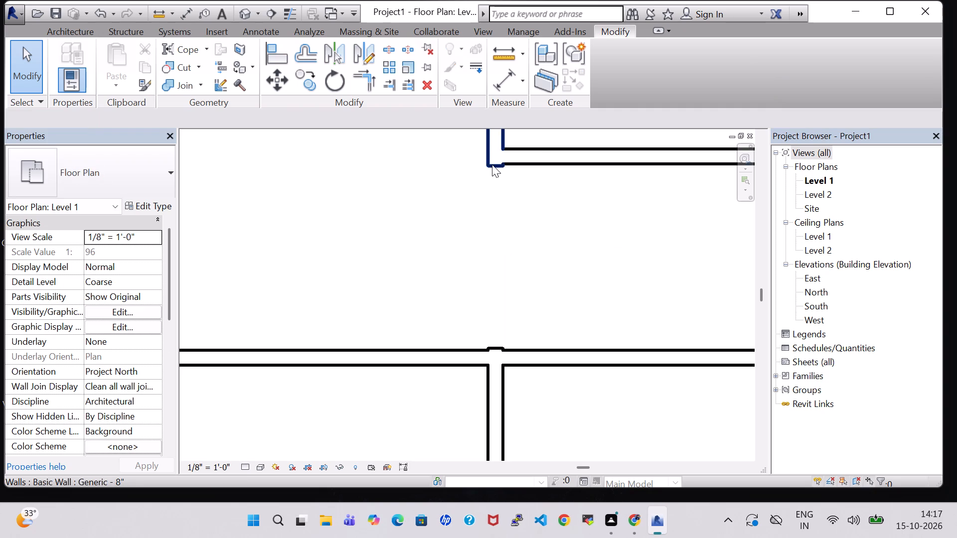
Nudge the east vertical partition north so its cut end sits flush with the northeast room's south wall.
left_click(492, 164)
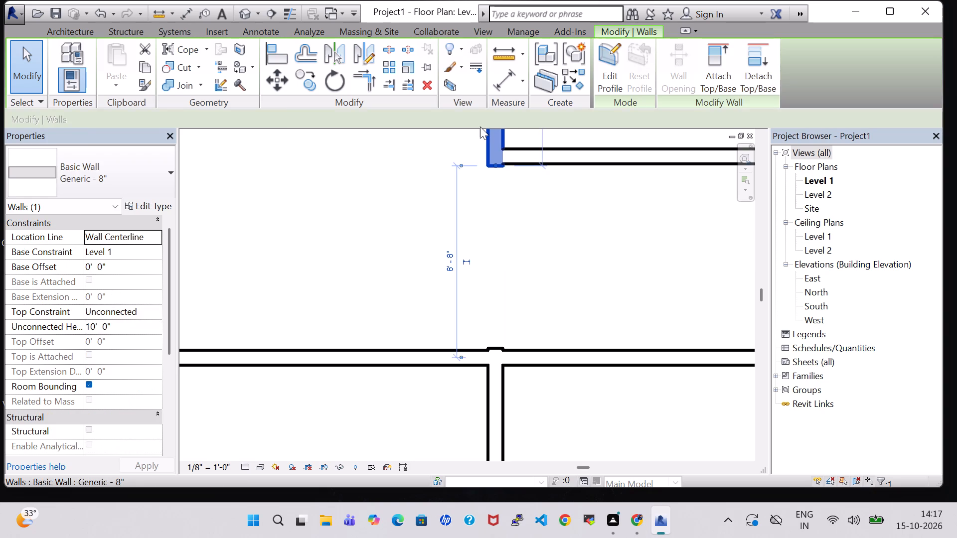
key("Up")
left_click(374, 307)
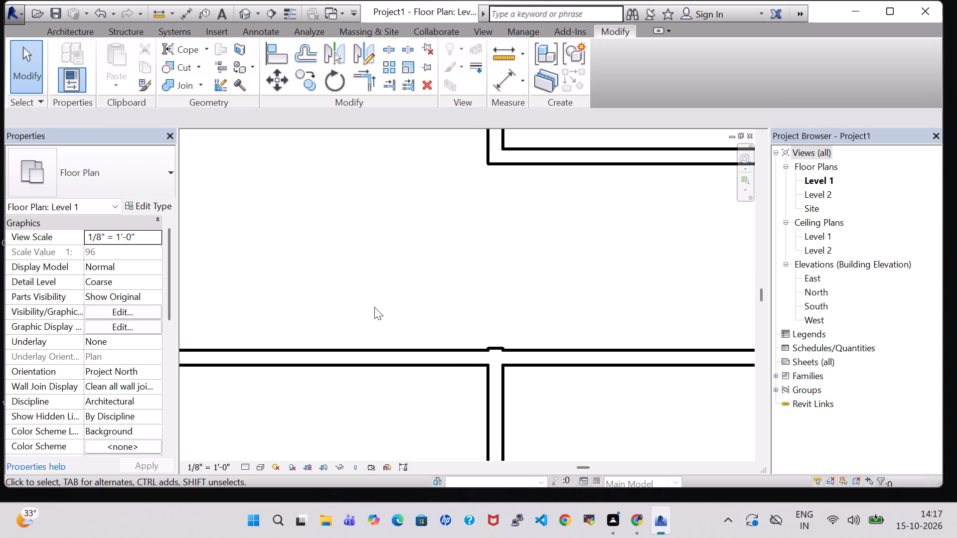
Nudge the lower east vertical partition south so its end no longer protrudes above the long horizontal partition.
scroll(458, 299, "down", 7)
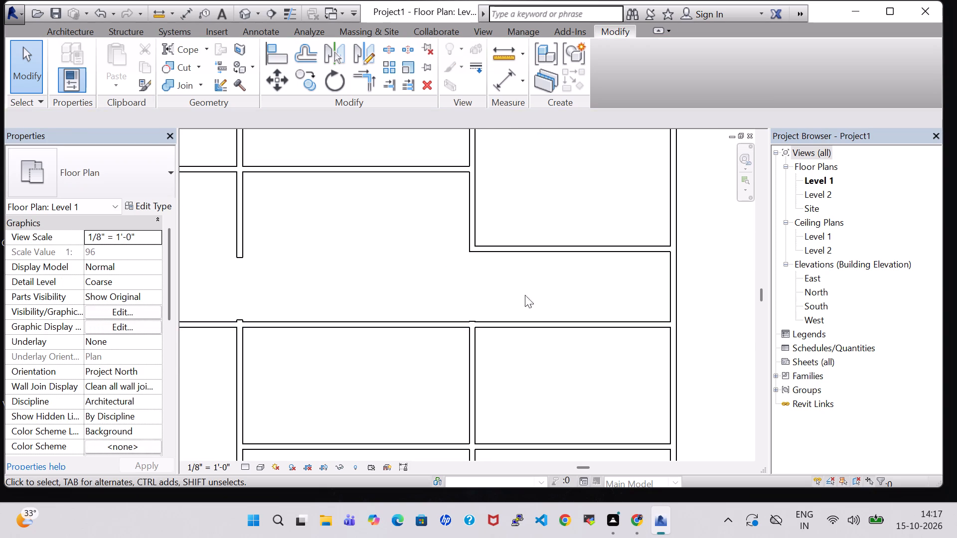
scroll(507, 290, "up", 5)
left_click(433, 351)
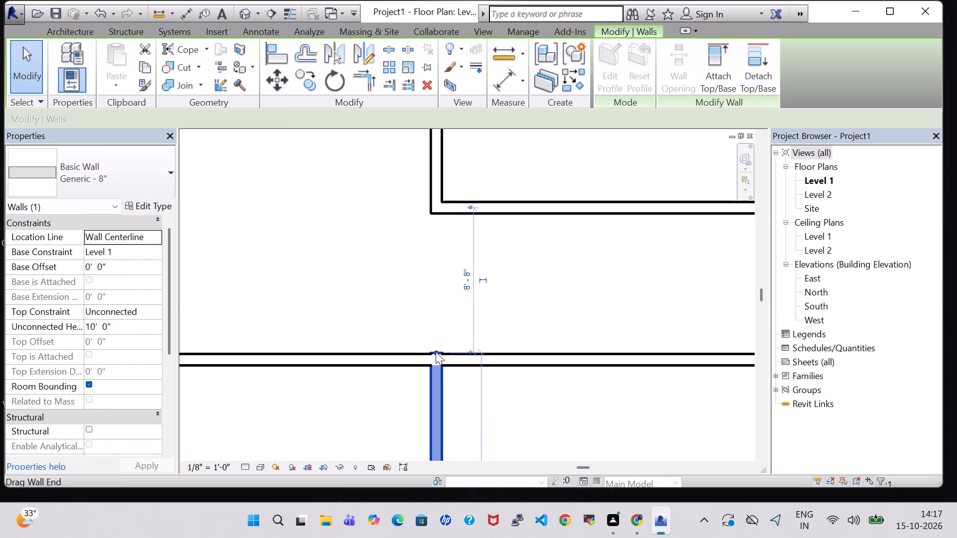
left_click(444, 320)
scroll(444, 320, "down", 1)
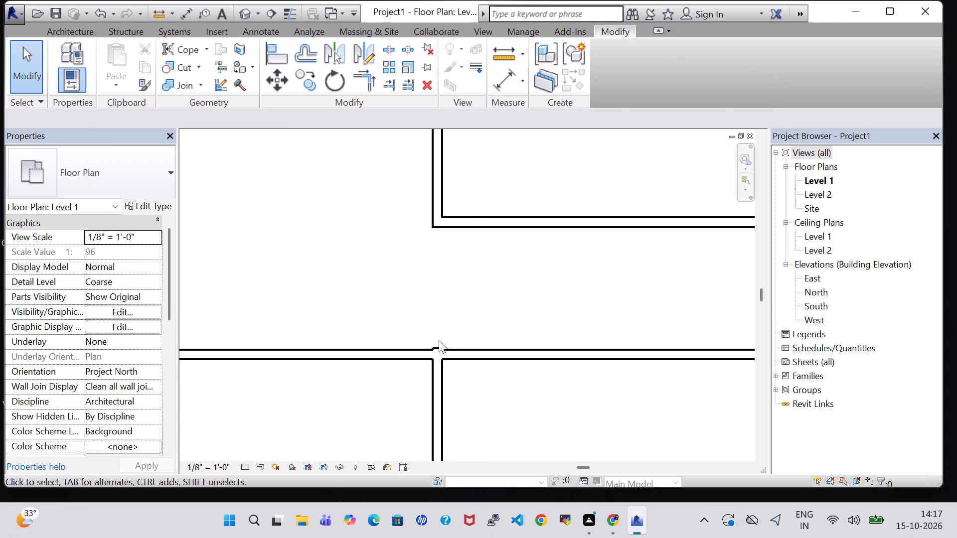
left_click(440, 346)
key("Down")
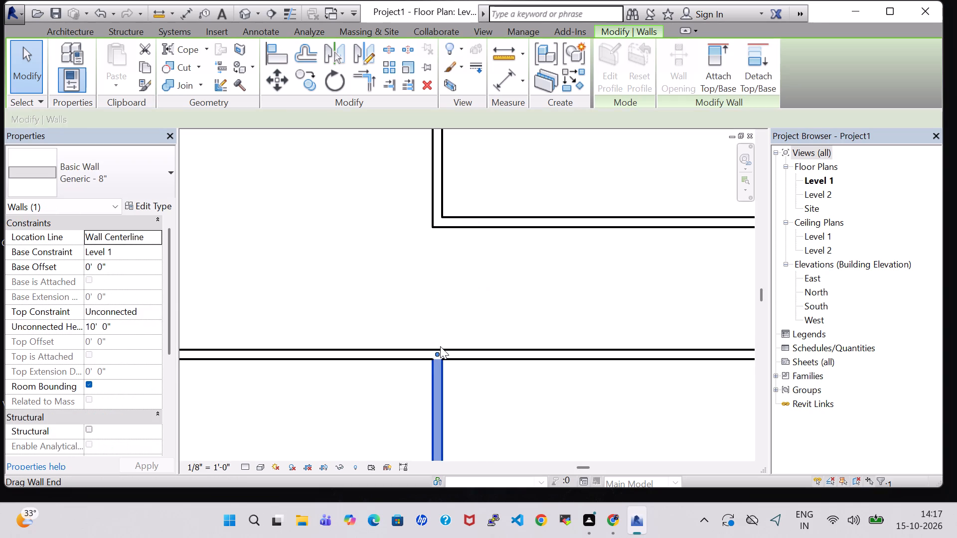
left_click(394, 315)
Nudge the lower west vertical partition south so its end no longer protrudes above the long horizontal partition.
middle_click_drag(396, 296, 684, 307)
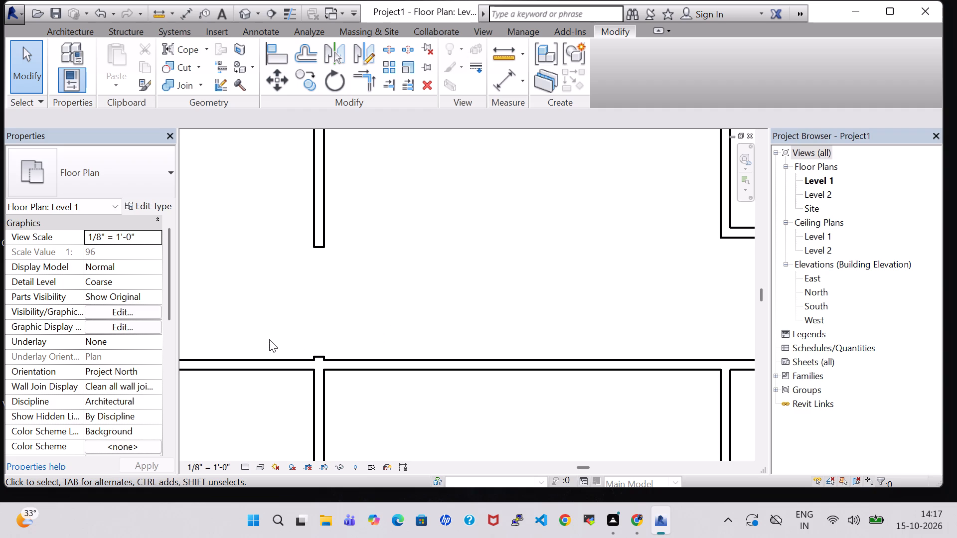
left_click(318, 355)
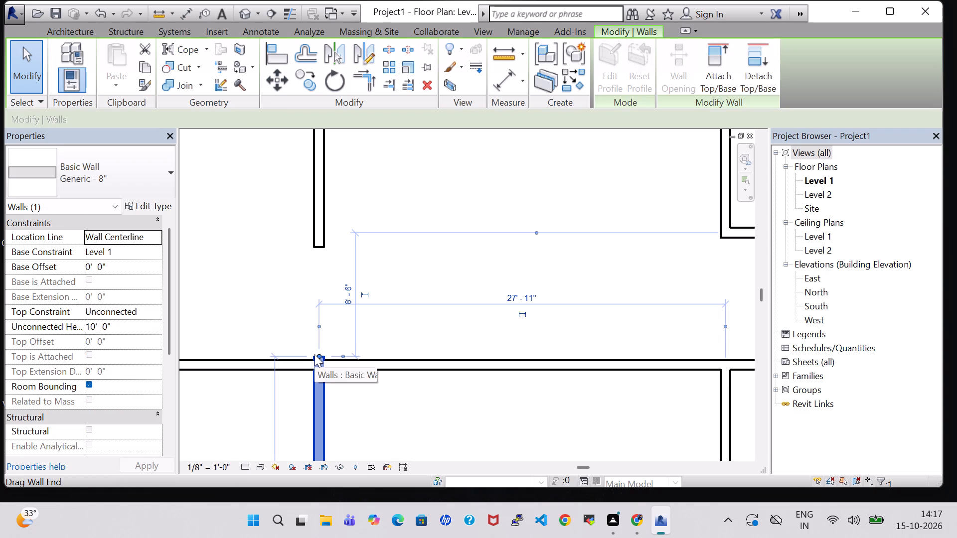
key("Down")
left_click(518, 275)
scroll(518, 281, "down", 5)
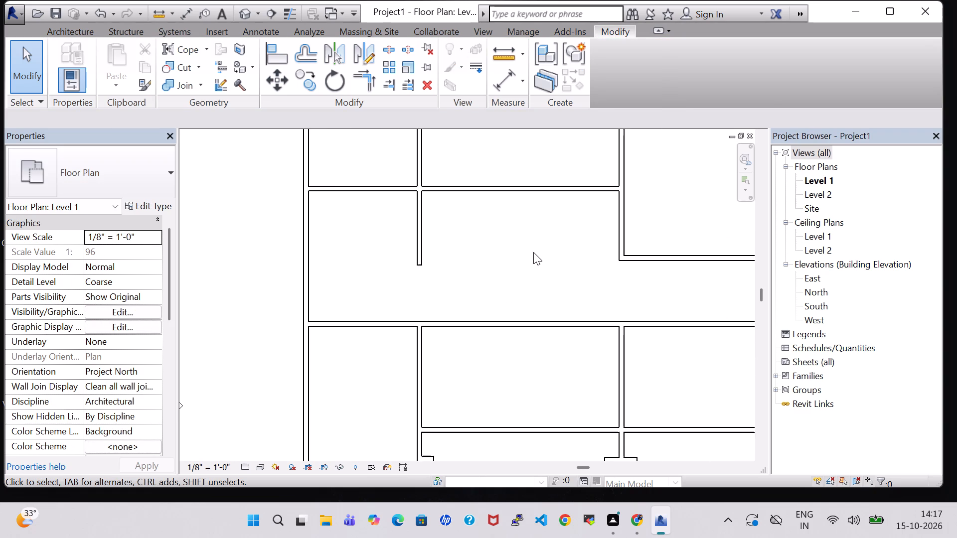
middle_click_drag(554, 268, 488, 273)
scroll(554, 268, "down", 1)
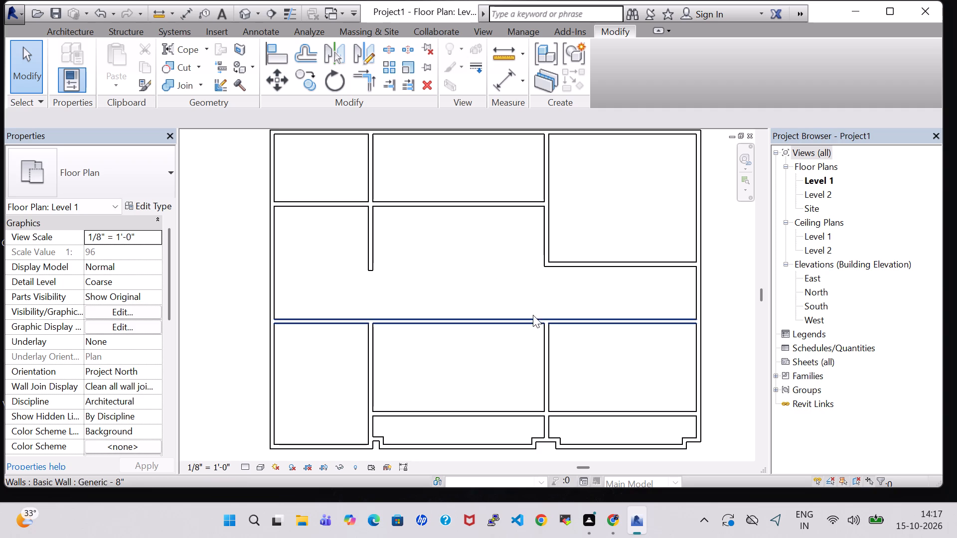
scroll(540, 298, "down", 1)
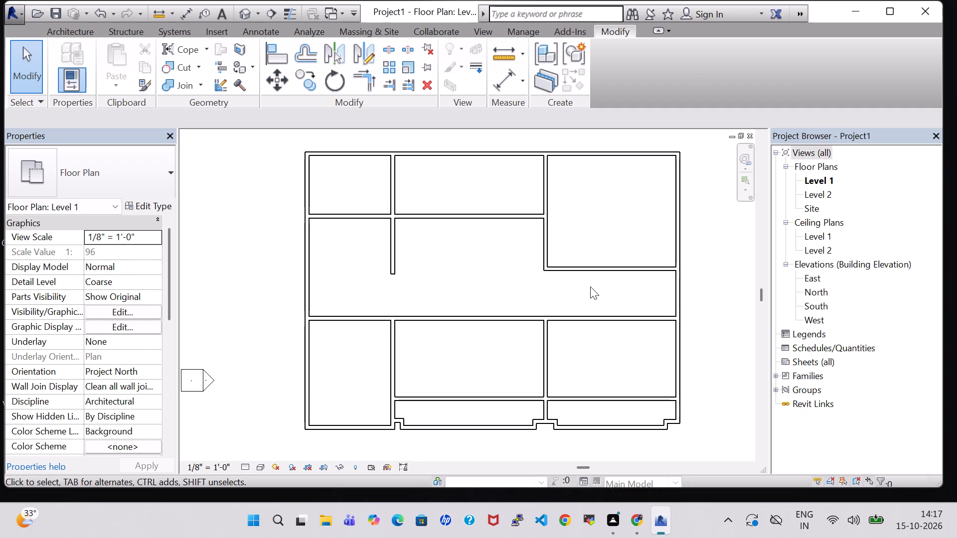
Draw a vertical wall about 9'-1" long from the northeast room's south wall to the long horizontal partition, about 14'-7" from the east exterior wall.
left_click(79, 32)
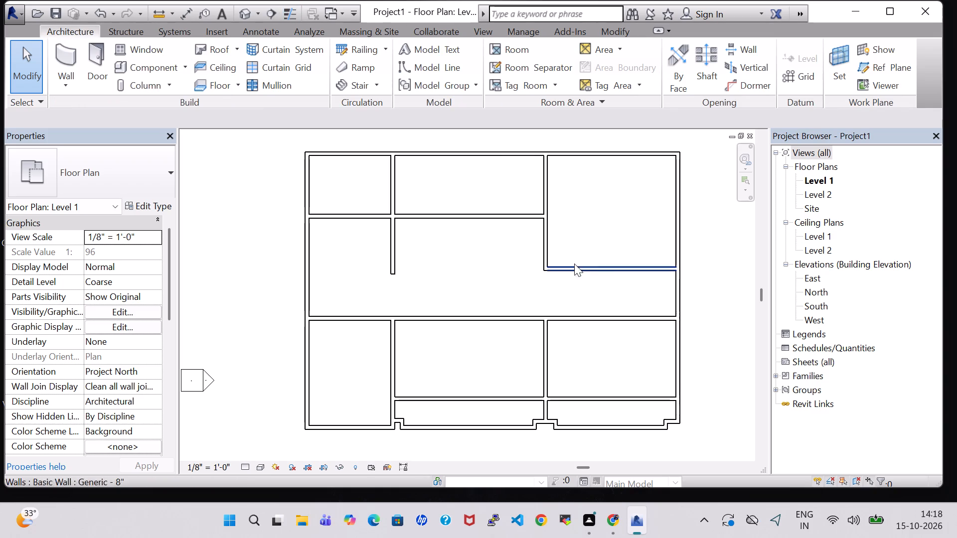
left_click(64, 49)
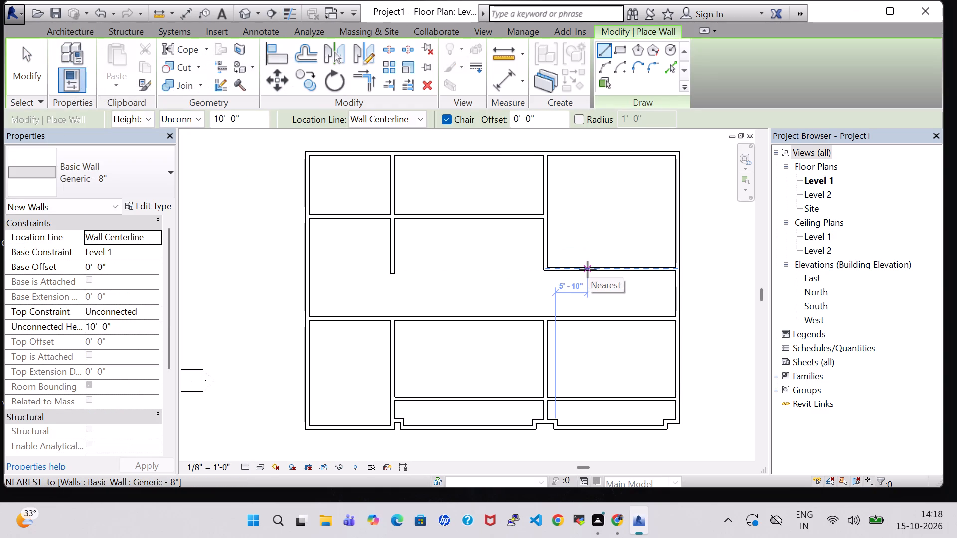
left_click(598, 270)
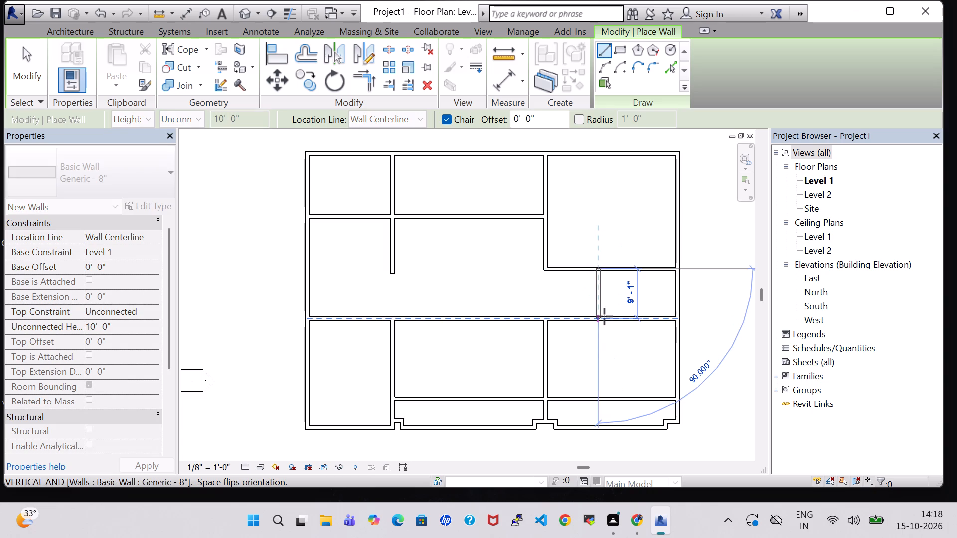
left_click(597, 319)
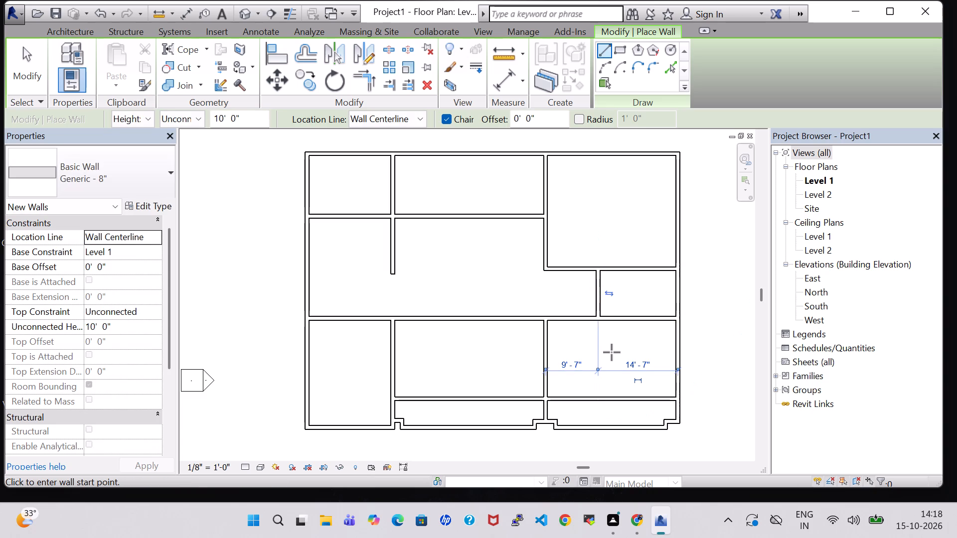
key("Escape")
key("Escape")
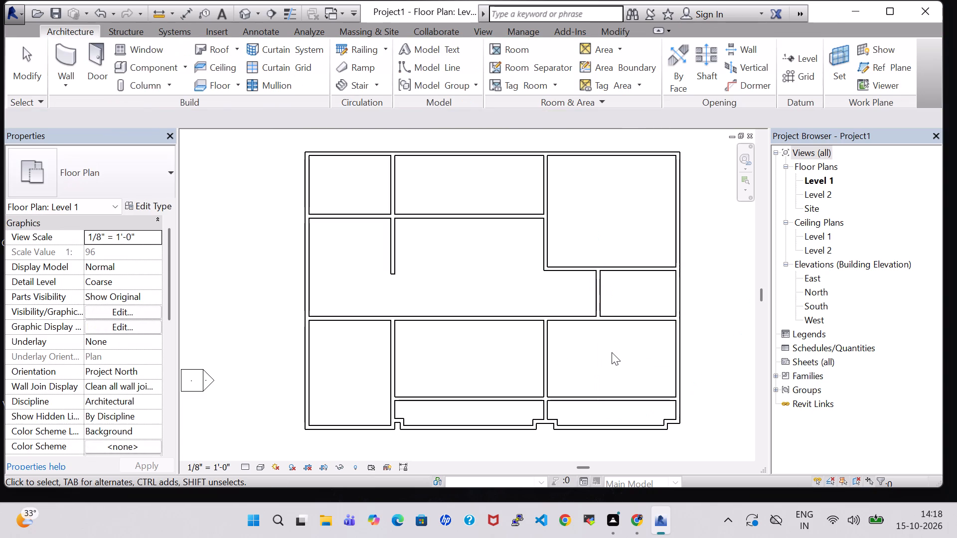
Draw a vertical wall across the north middle room, from the north exterior wall to the horizontal partition, about 16'-7" east of the west vertical partition.
scroll(609, 339, "down", 1)
middle_click_drag(609, 339, 566, 332)
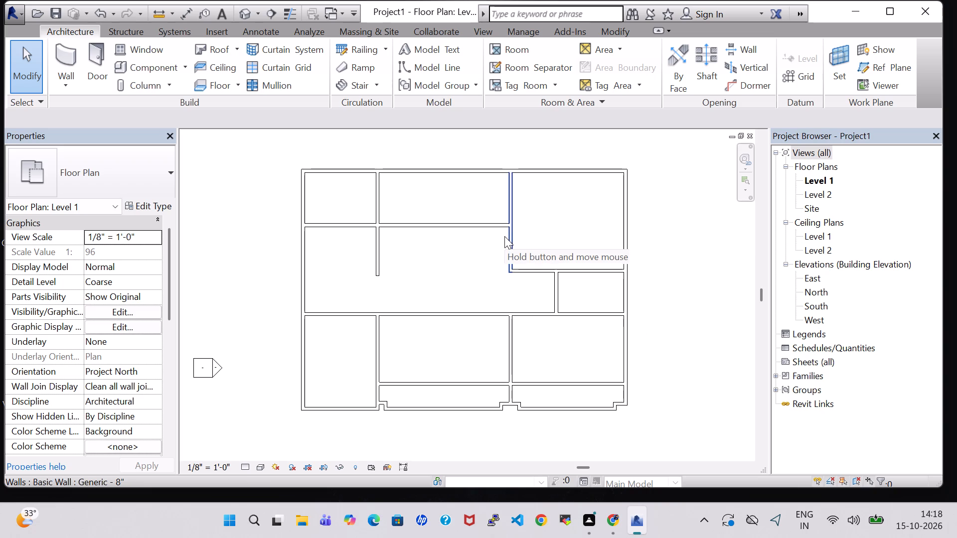
left_click(70, 41)
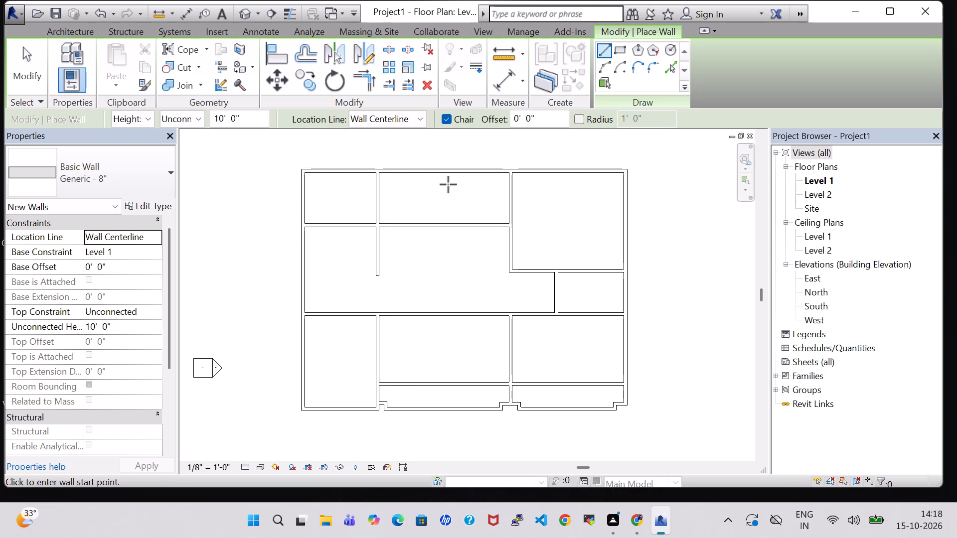
left_click(457, 173)
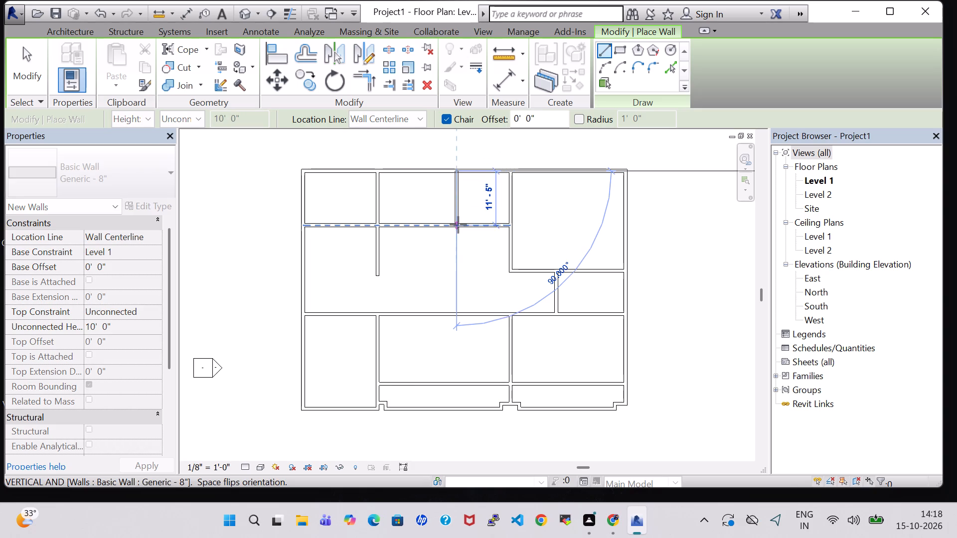
left_click(458, 225)
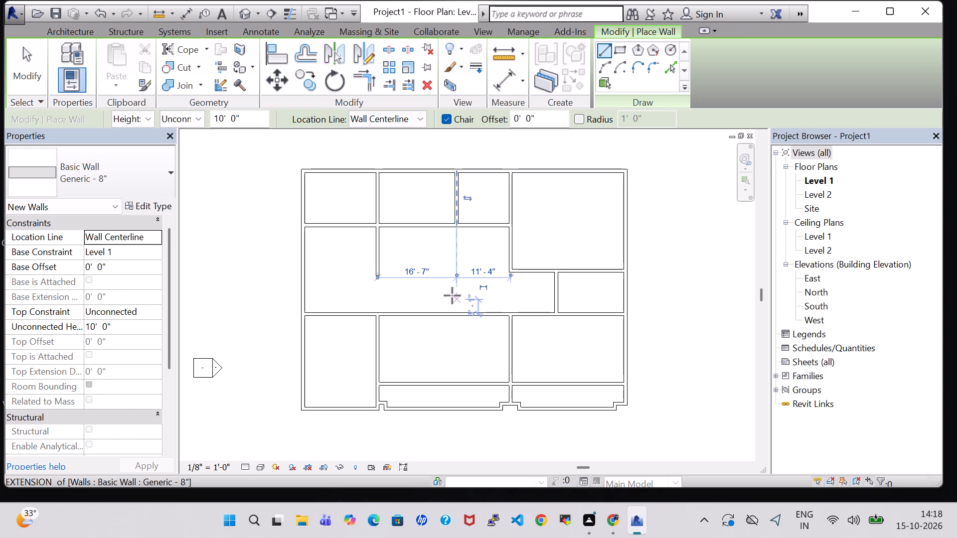
key("Escape")
key("Escape")
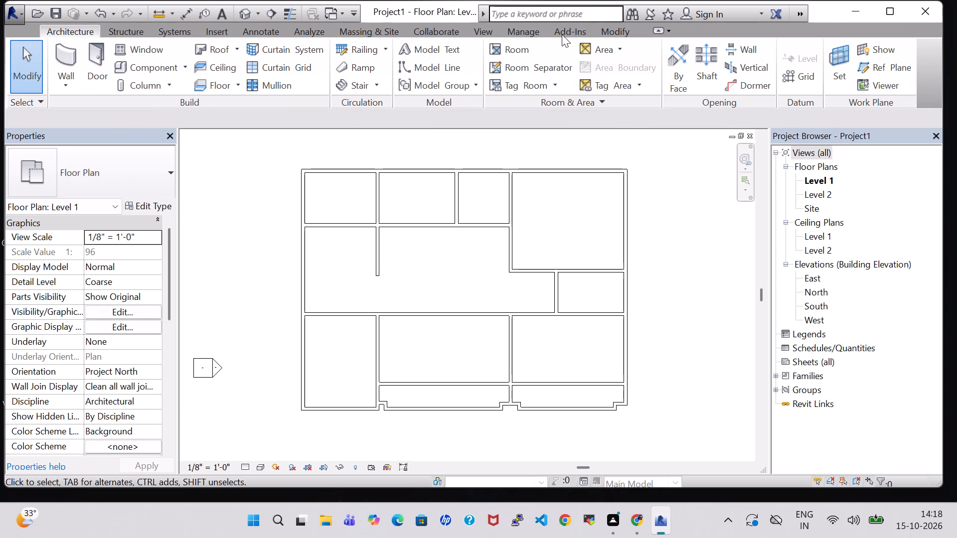
Split the free-ended west vertical partition about 7'-5" below the north horizontal partition and delete the lower piece.
left_click(614, 32)
left_click(384, 48)
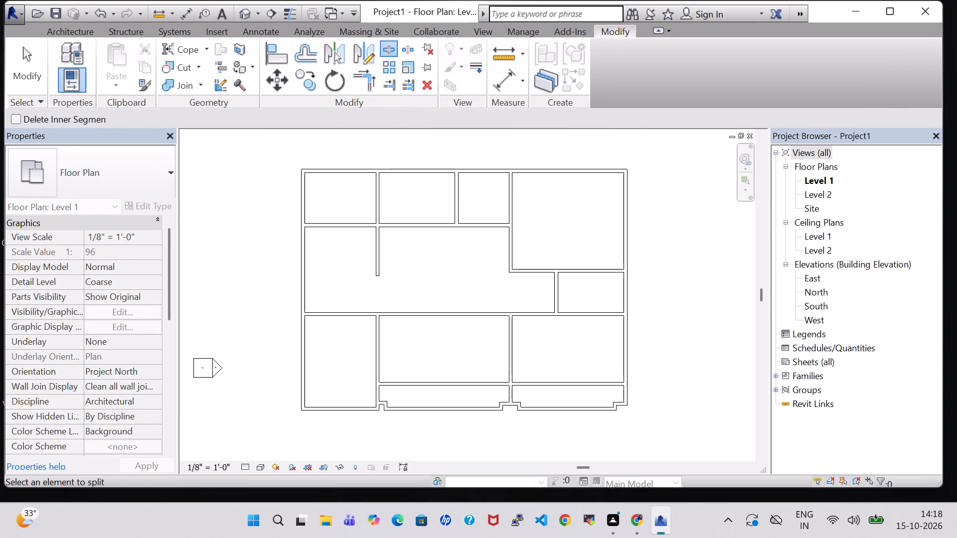
left_click(375, 261)
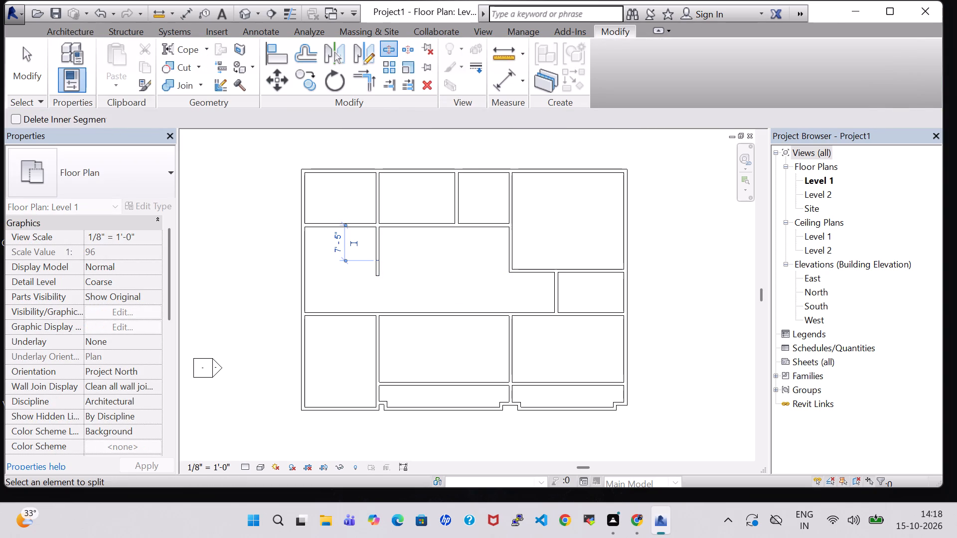
key("Escape")
key("Escape")
left_click(380, 269)
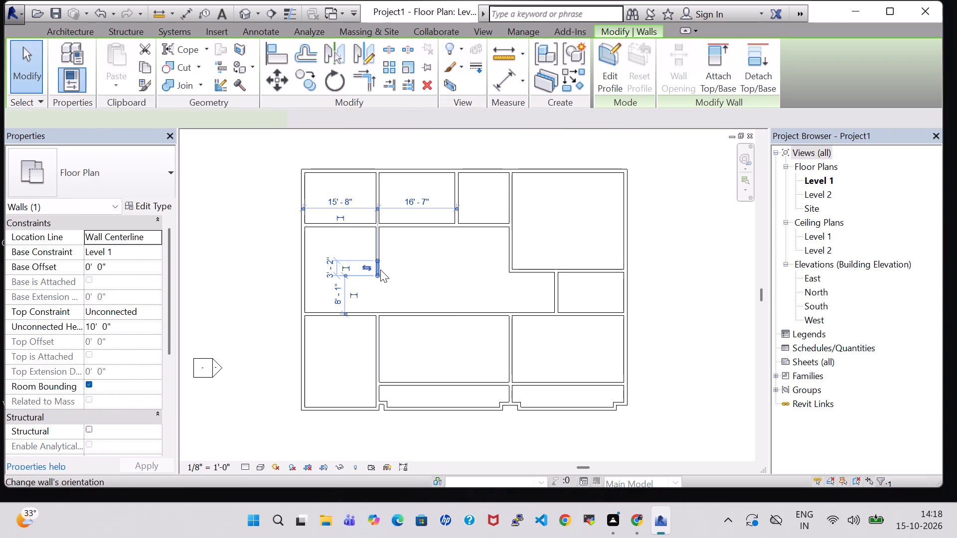
key("Delete")
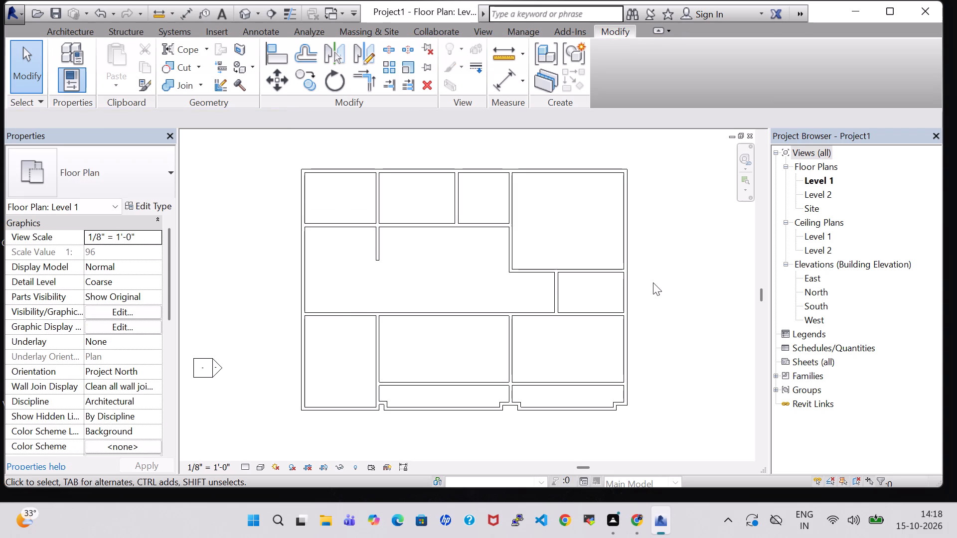
Nudge the new vertical wall in the north middle room about 2' east, to 9'-4" from the east vertical partition.
left_click(461, 193)
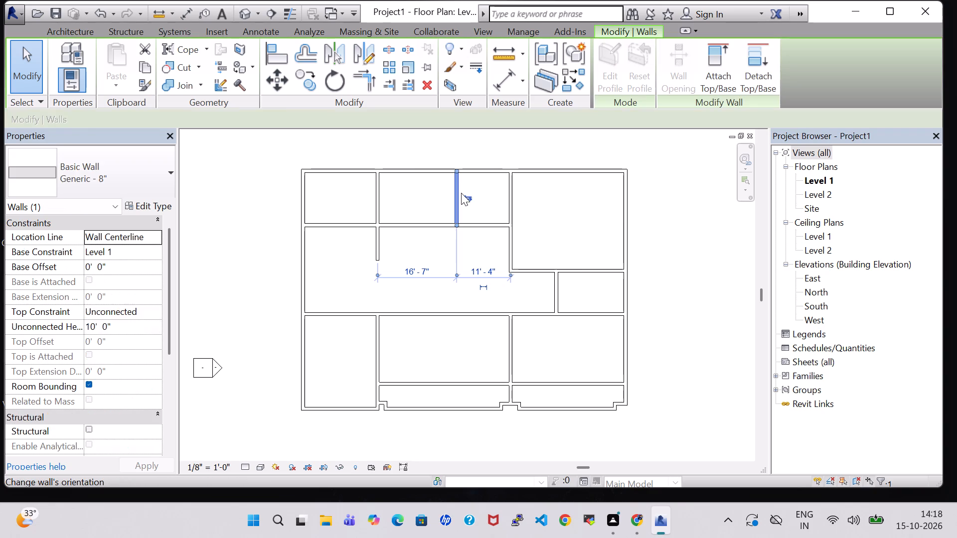
key("Right")
key("Right")
key("Right")
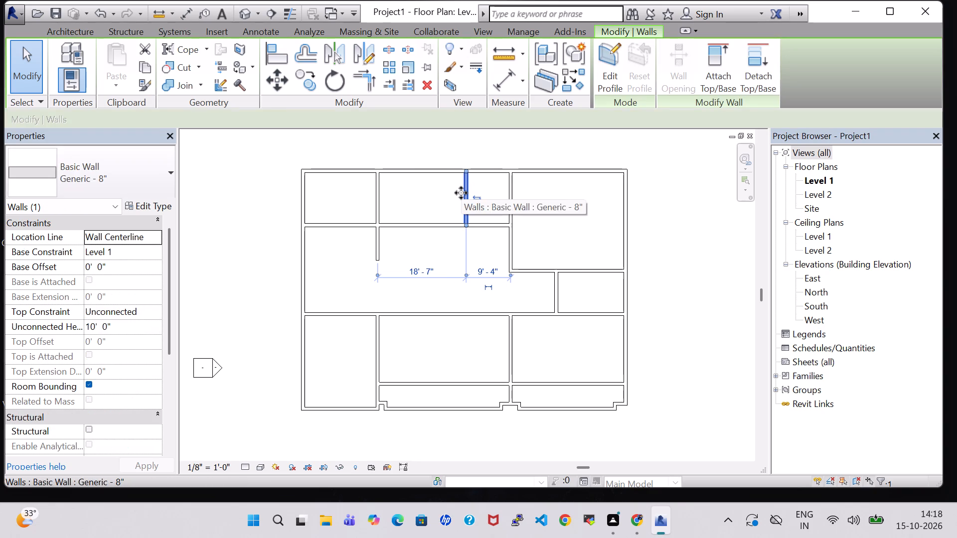
left_click(707, 249)
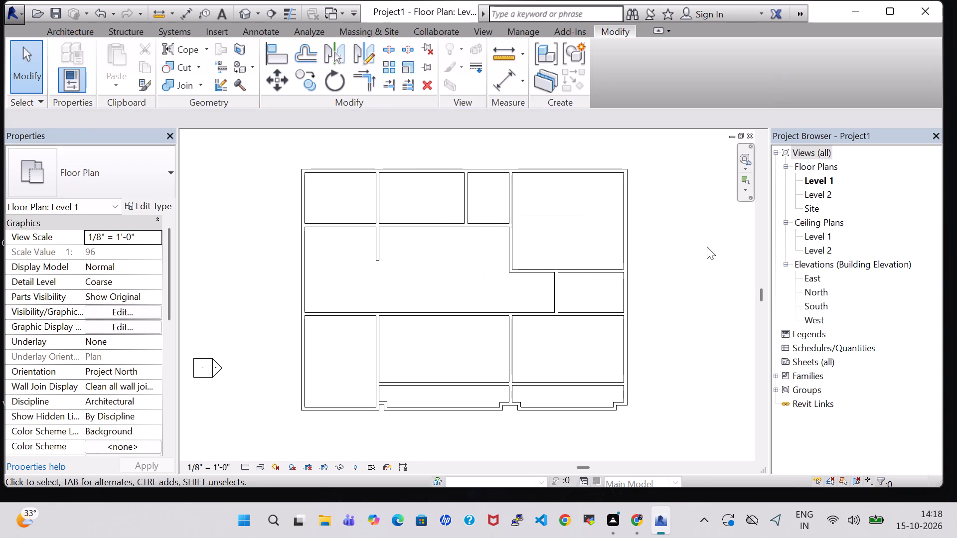
Nudge the north horizontal partition about 2' south, to 13'-5" from the north exterior wall.
left_click(471, 223)
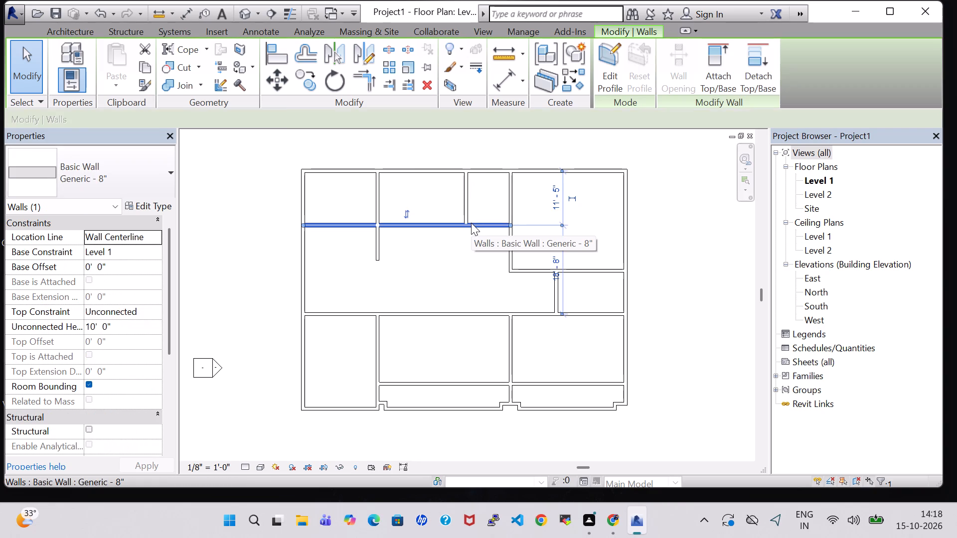
key("Down")
key("Down")
key("Down")
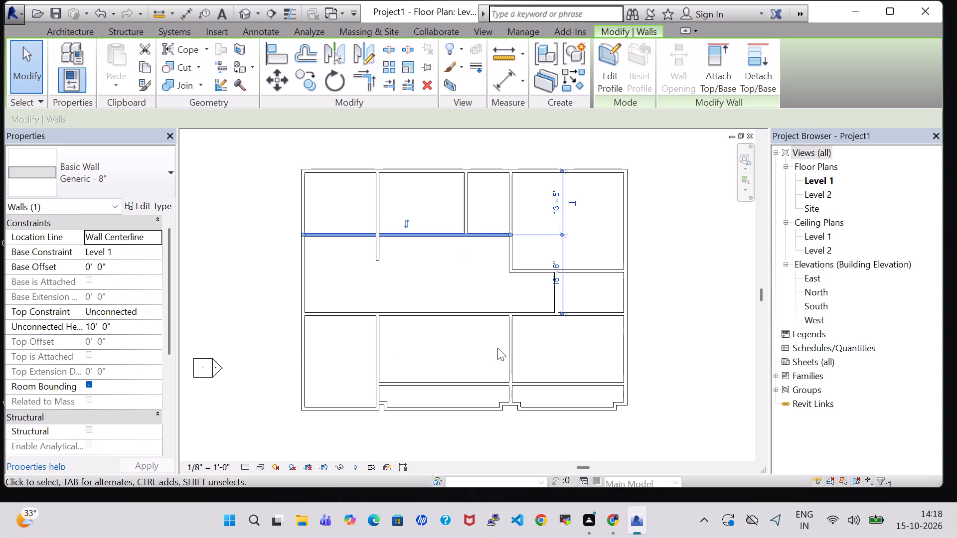
left_click(669, 277)
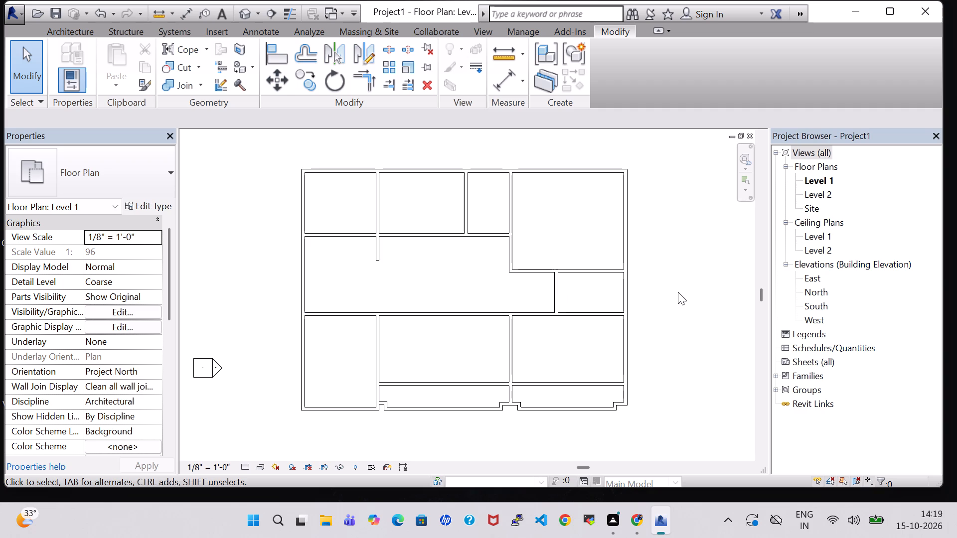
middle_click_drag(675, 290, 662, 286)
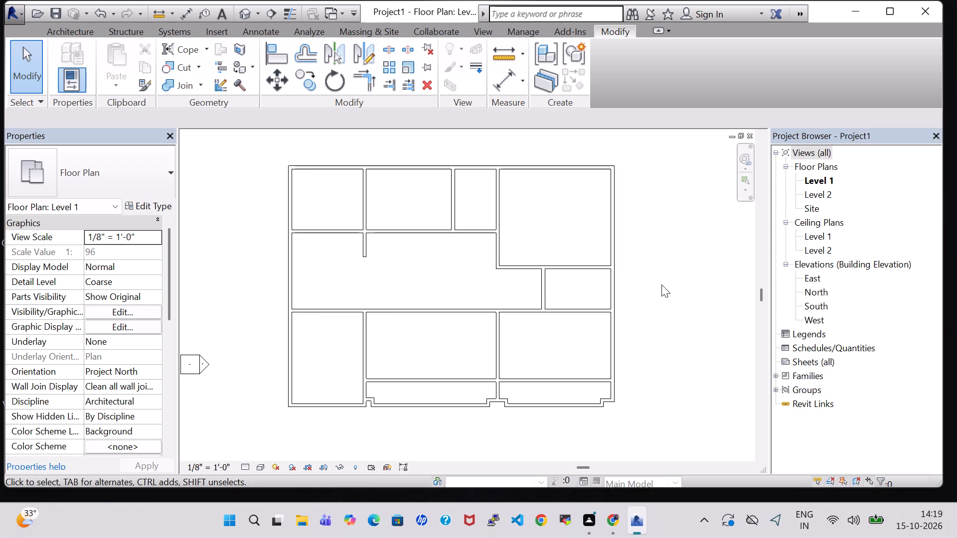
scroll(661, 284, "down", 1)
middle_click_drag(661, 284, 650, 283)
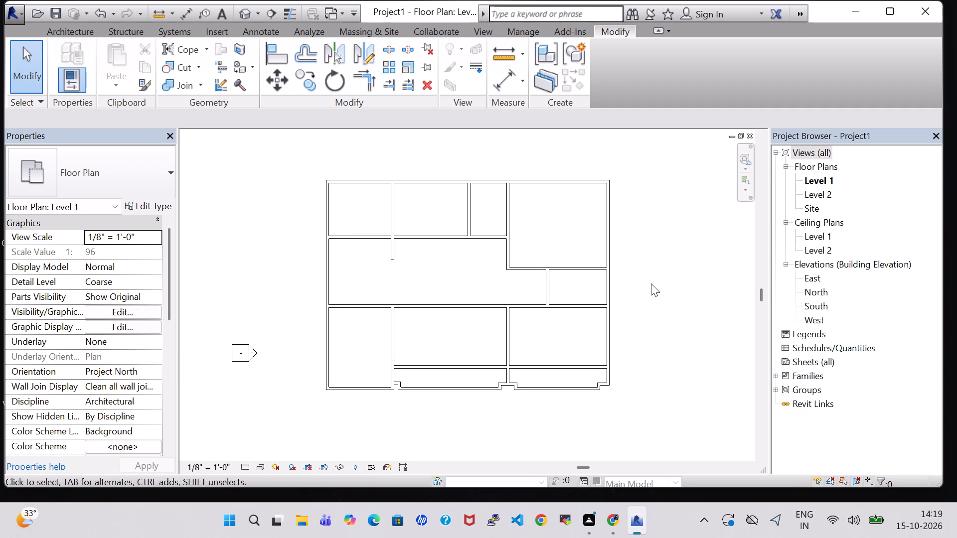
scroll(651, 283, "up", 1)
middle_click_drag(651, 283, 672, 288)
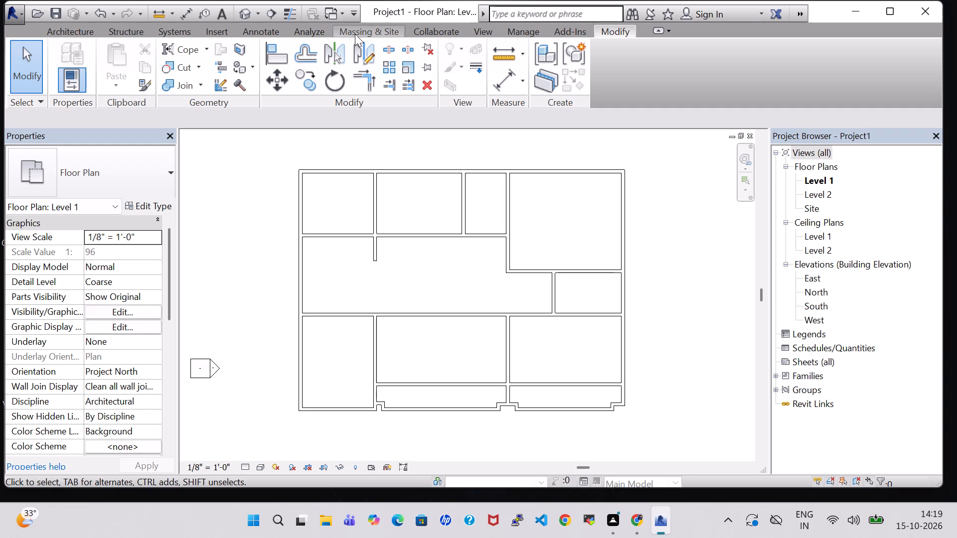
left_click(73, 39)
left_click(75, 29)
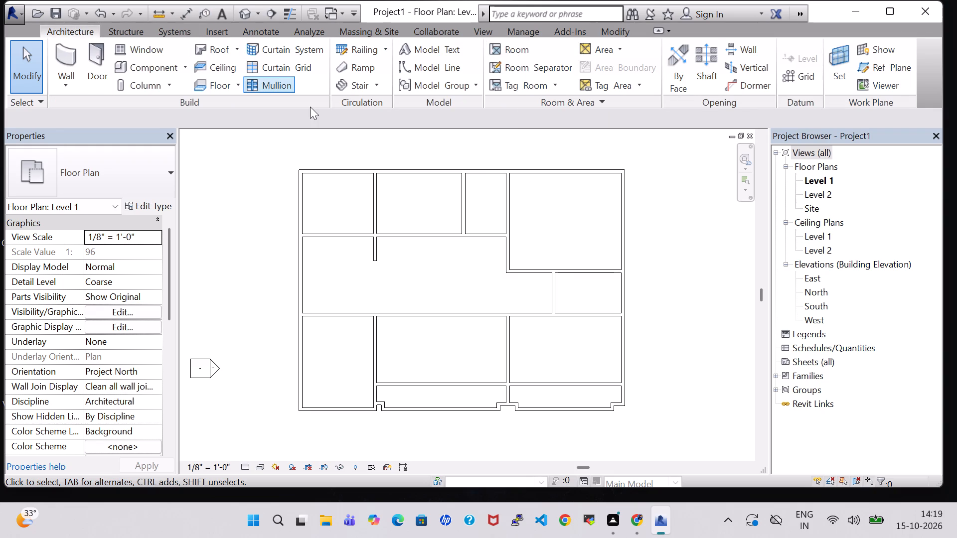
Place tagged rooms with a 10' 0" upper offset in the four north enclosures and the small east room below them.
left_click(500, 43)
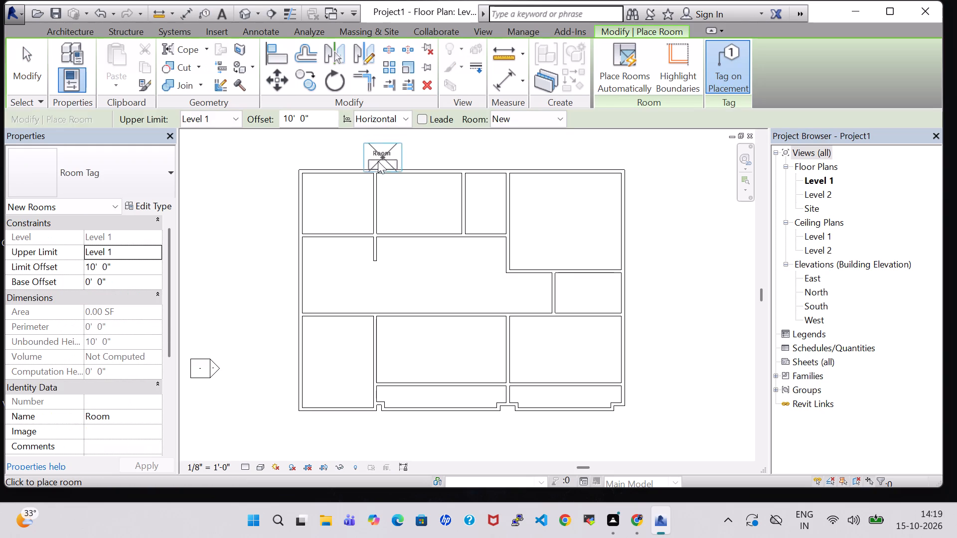
left_click(339, 203)
left_click(417, 200)
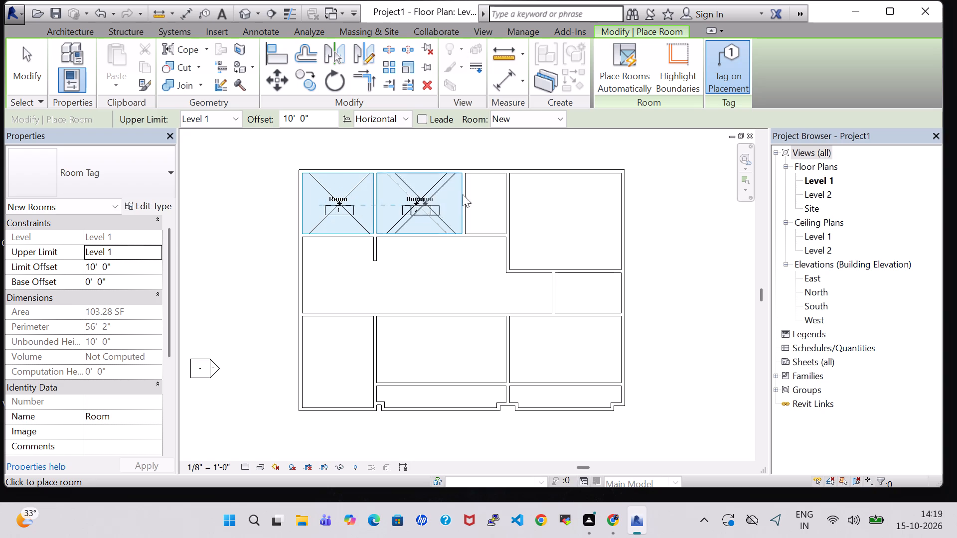
left_click(485, 199)
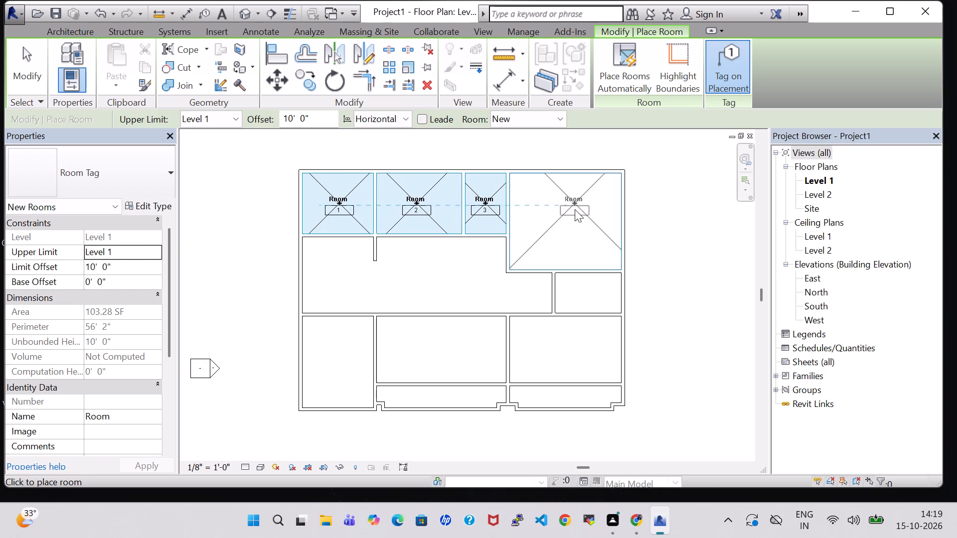
left_click(565, 216)
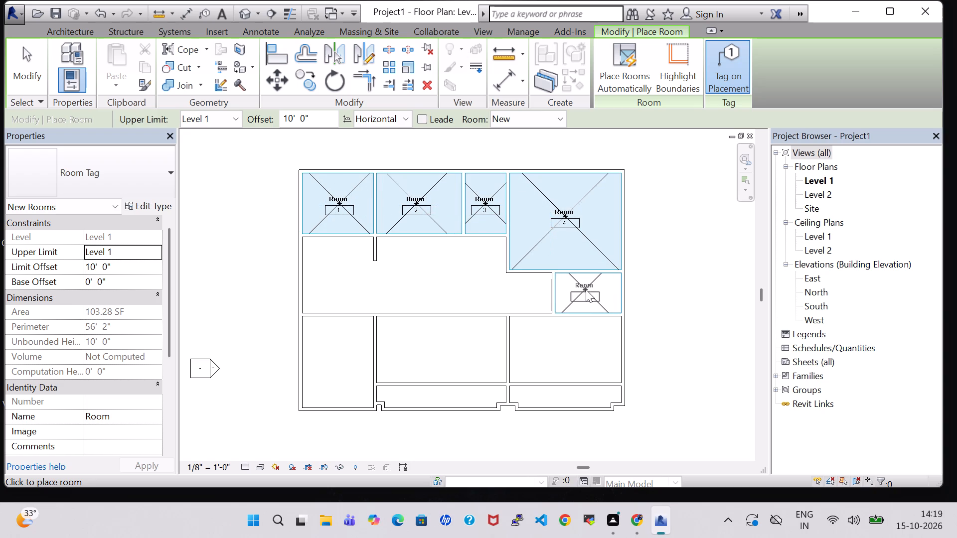
left_click(586, 289)
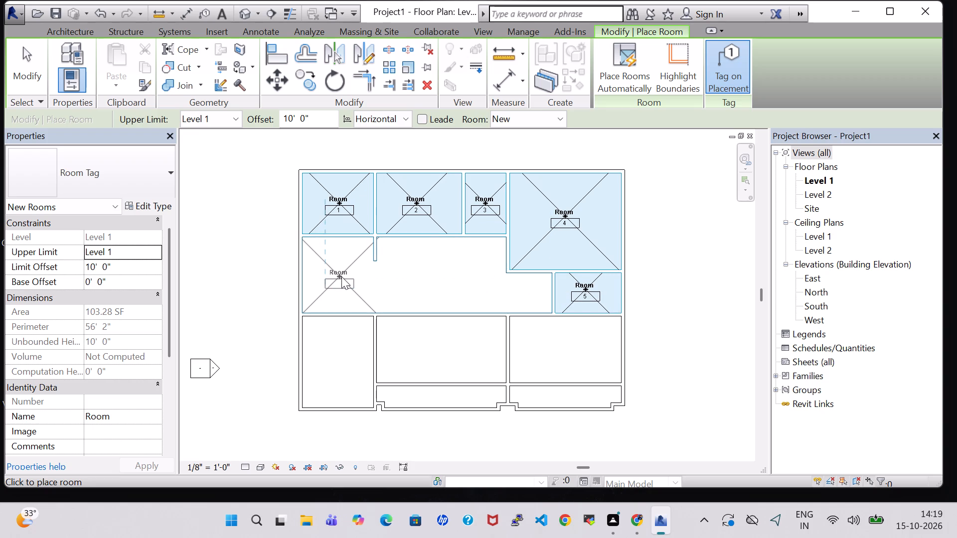
Place two tagged rooms in the open central area, one at its west end and one in the middle, accepting their shared region.
left_click(341, 276)
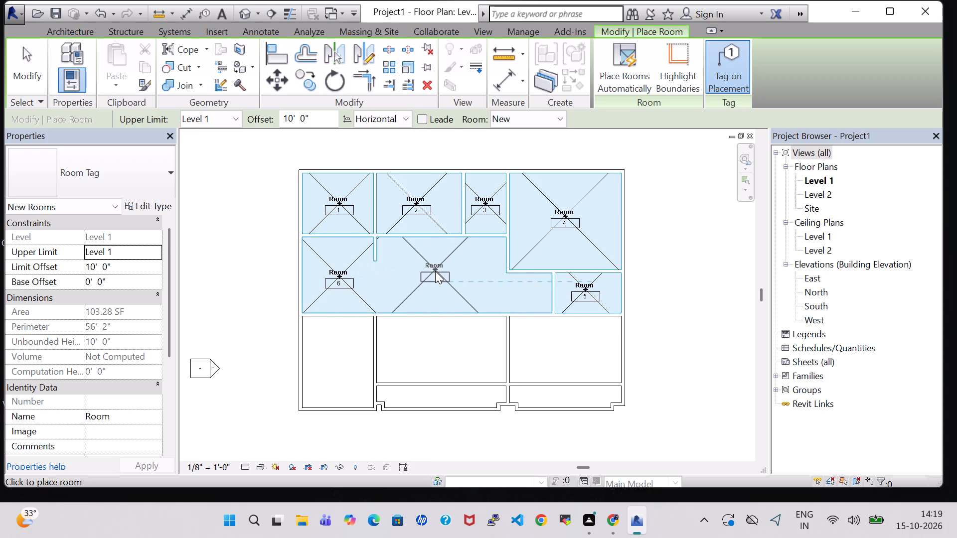
left_click(447, 276)
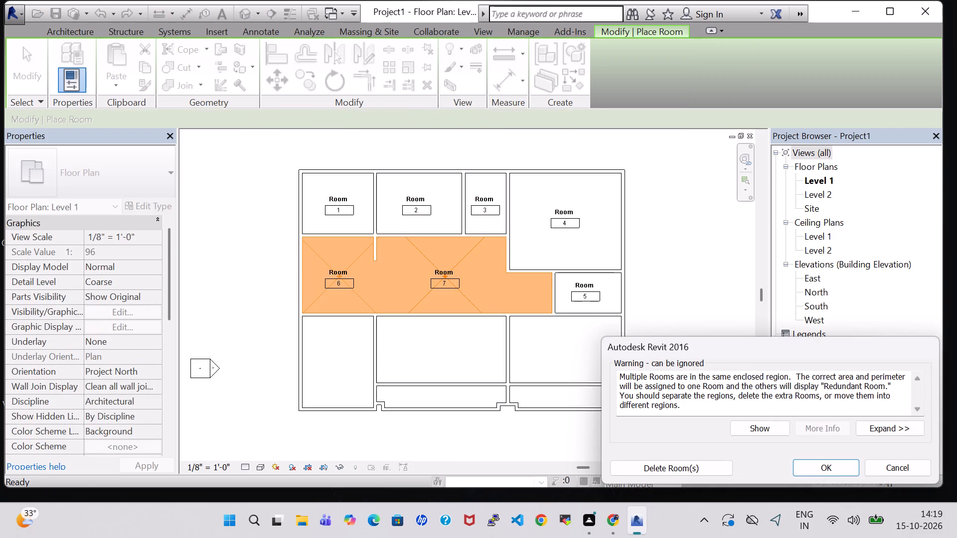
left_click(842, 472)
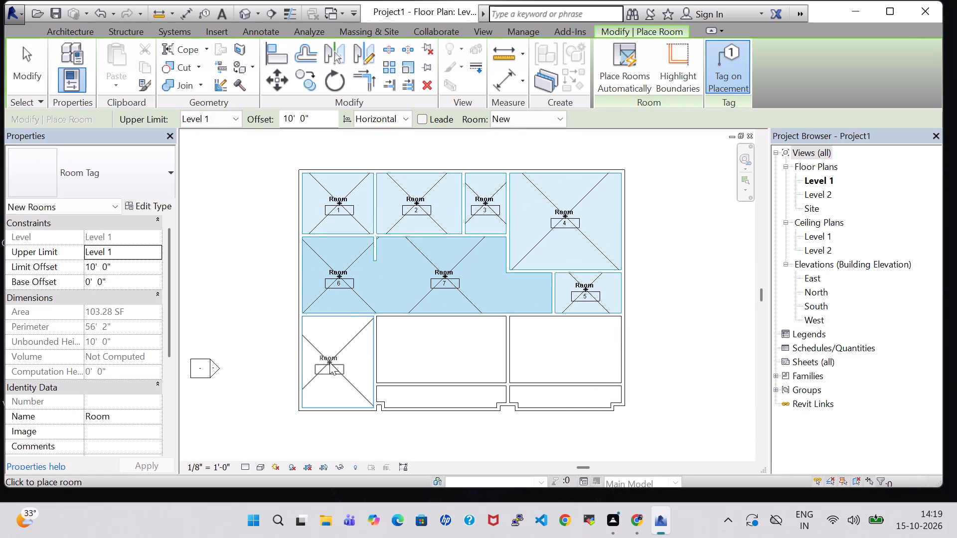
Place tagged rooms in the southwest room and the narrow strip along the middle of the south exterior wall.
left_click(333, 362)
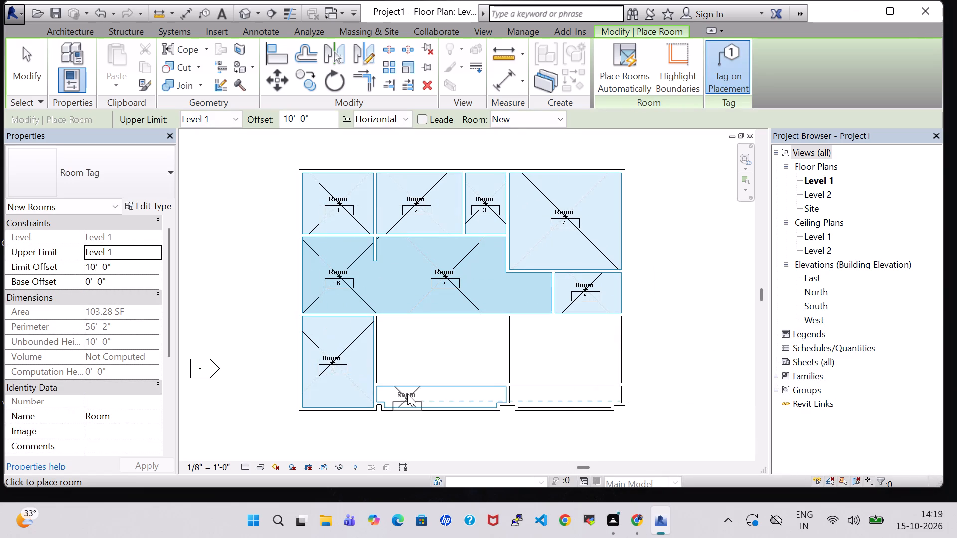
left_click(437, 395)
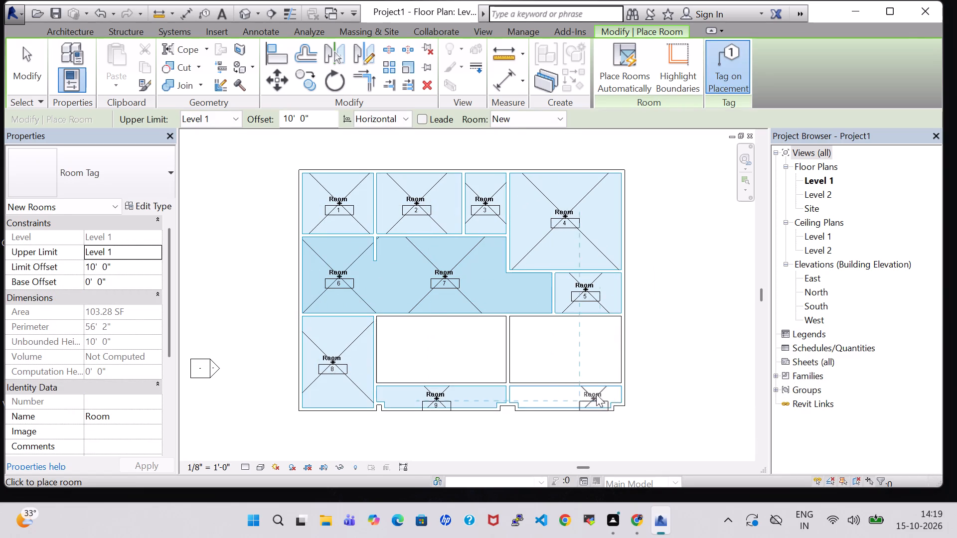
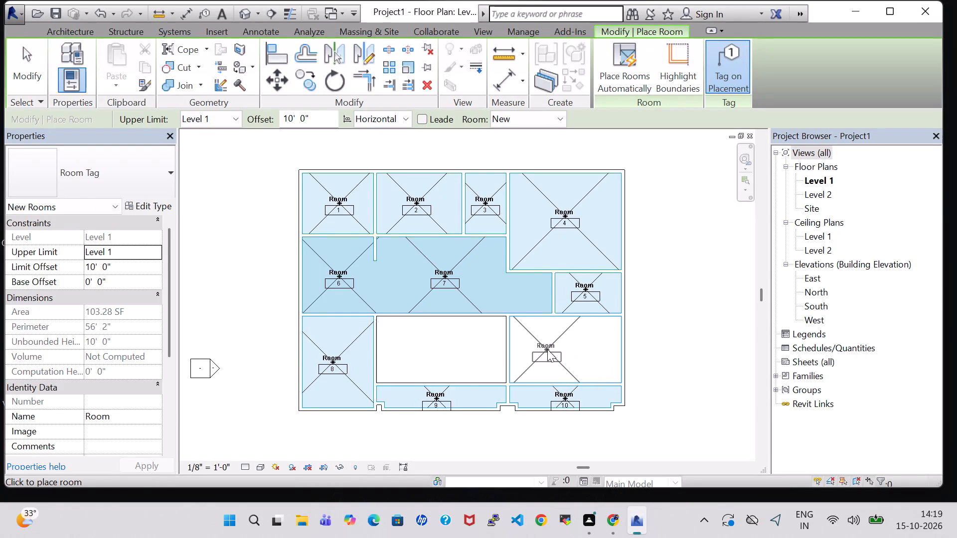
Place tagged rooms in the two remaining enclosures just north of the southern strips, first the east one, then the middle one.
left_click(560, 348)
left_click(433, 349)
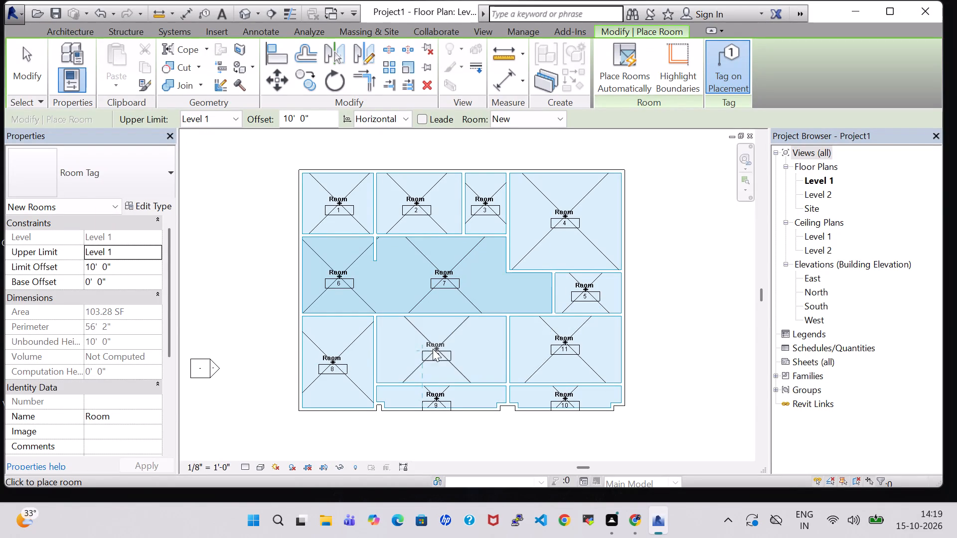
key("Escape")
key("Escape")
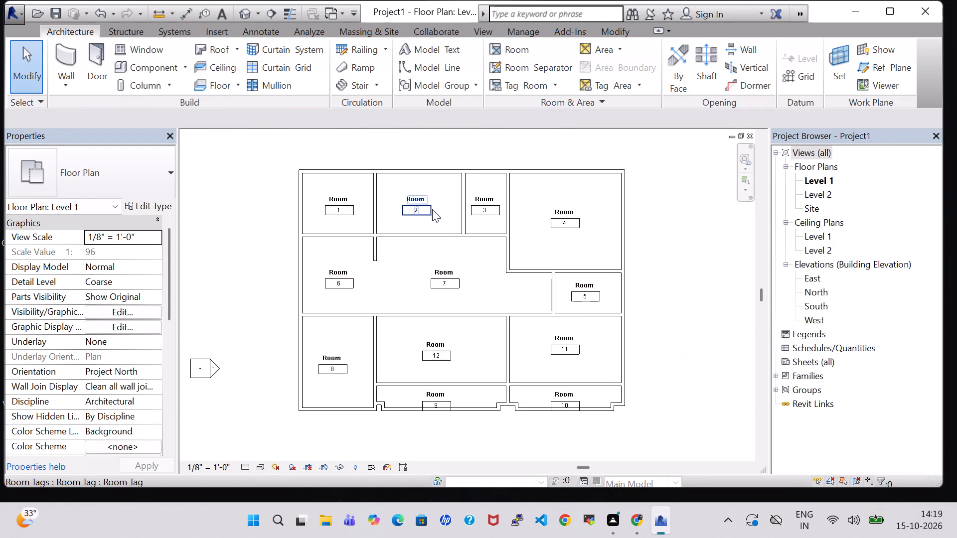
Turn off Show Room Number in the Room Tag type properties so the tags carry only the room name.
left_click(424, 203)
left_click(163, 207)
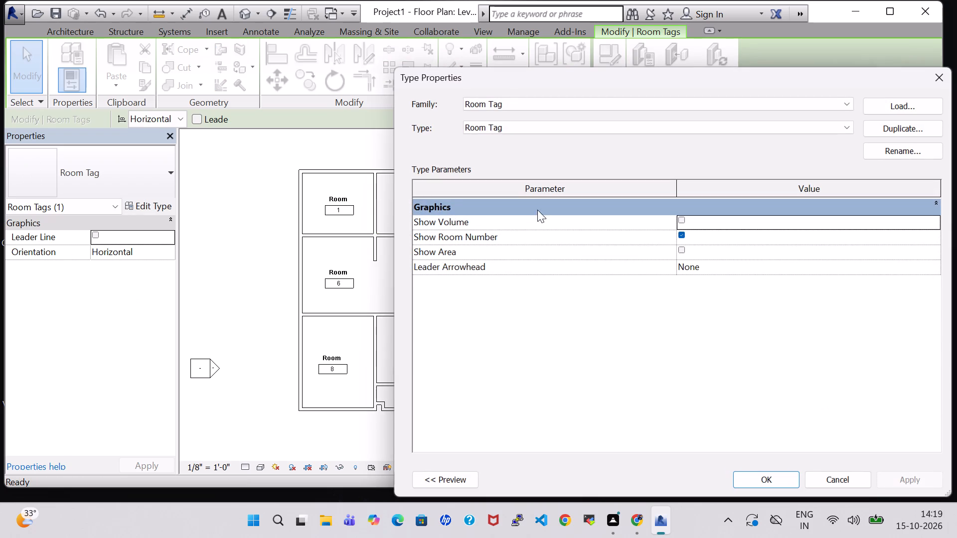
left_click(677, 235)
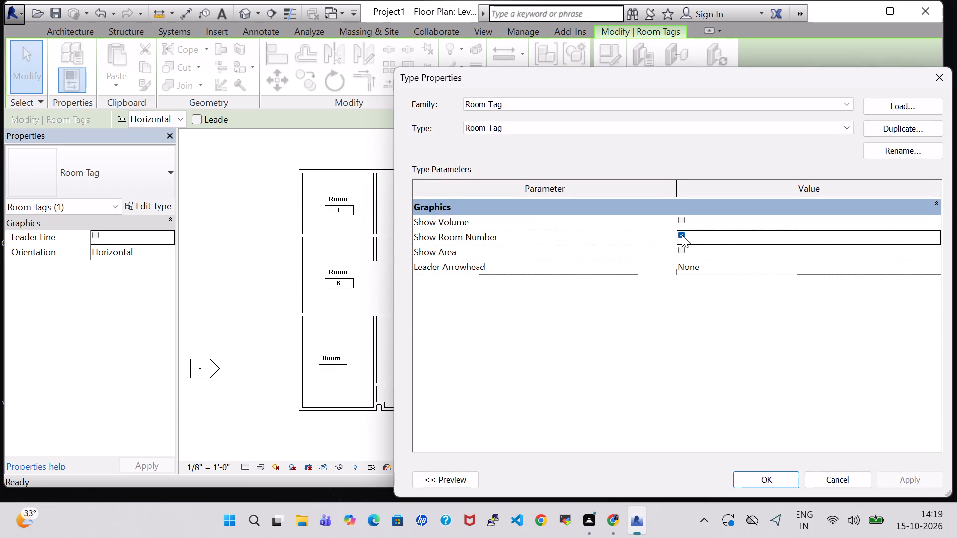
left_click(682, 235)
left_click(919, 482)
left_click(768, 477)
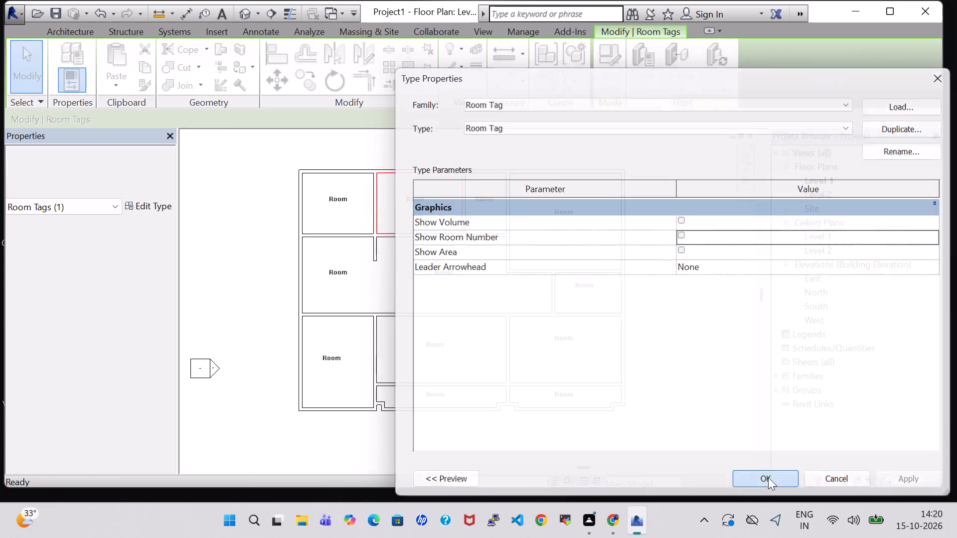
left_click(679, 312)
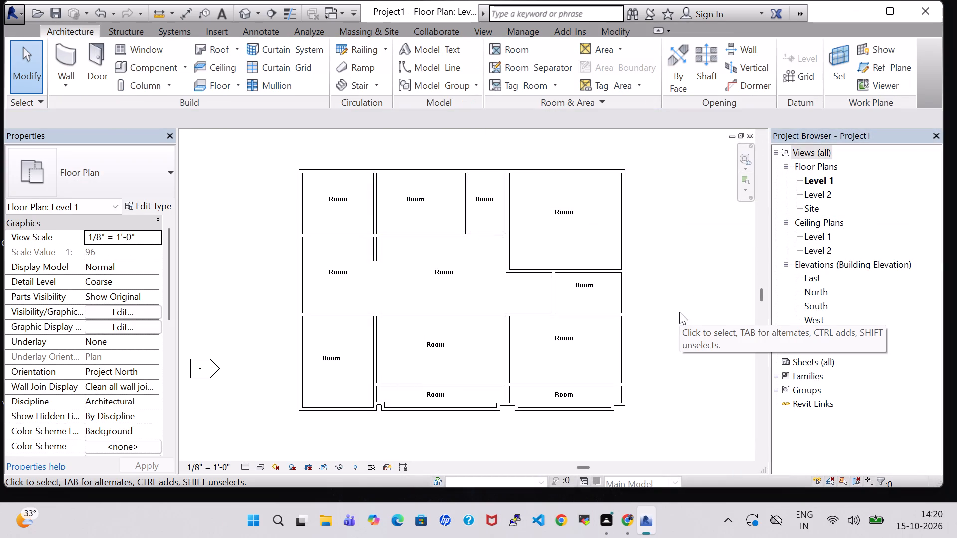
Open the default 3D view, switch it to a shaded visual style and look over the walls from the front.
middle_click_drag(679, 312, 634, 316)
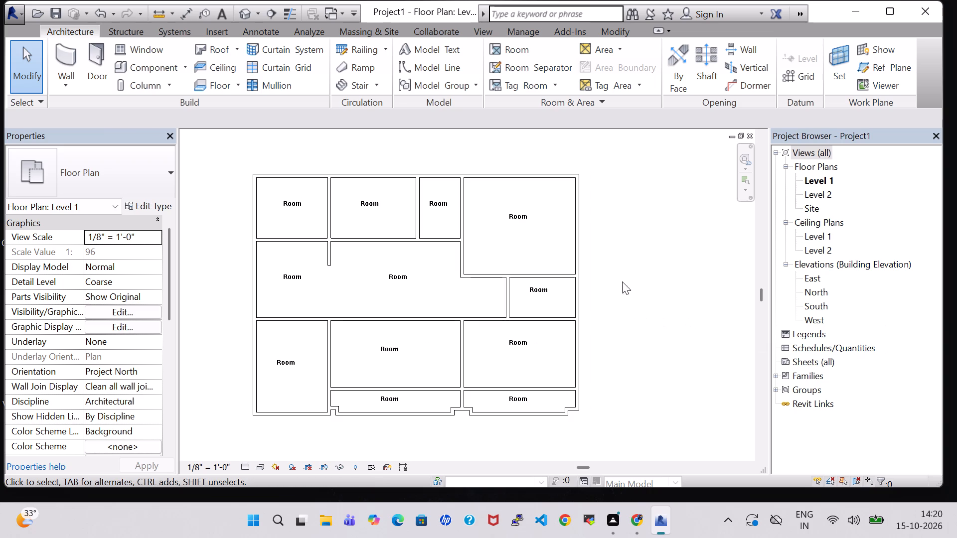
left_click(243, 18)
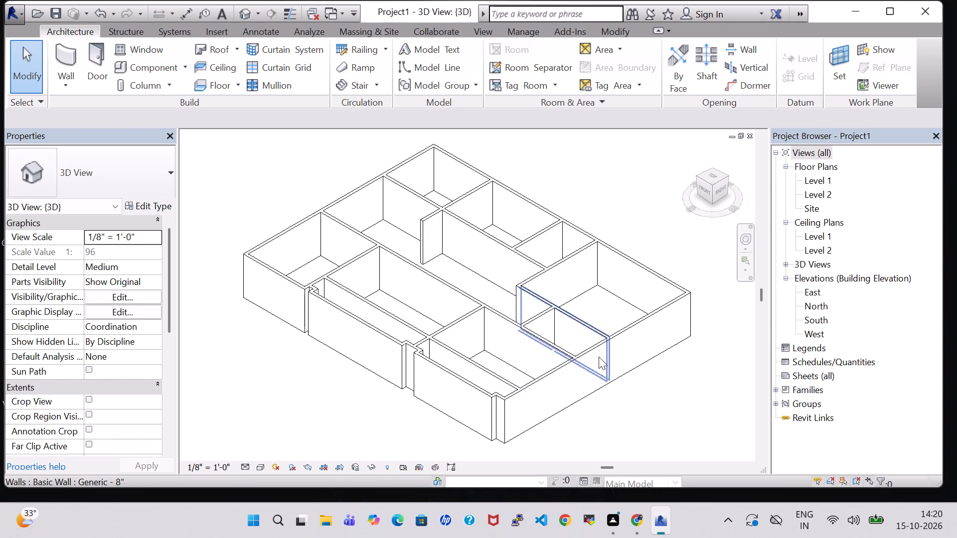
scroll(630, 410, "down", 1)
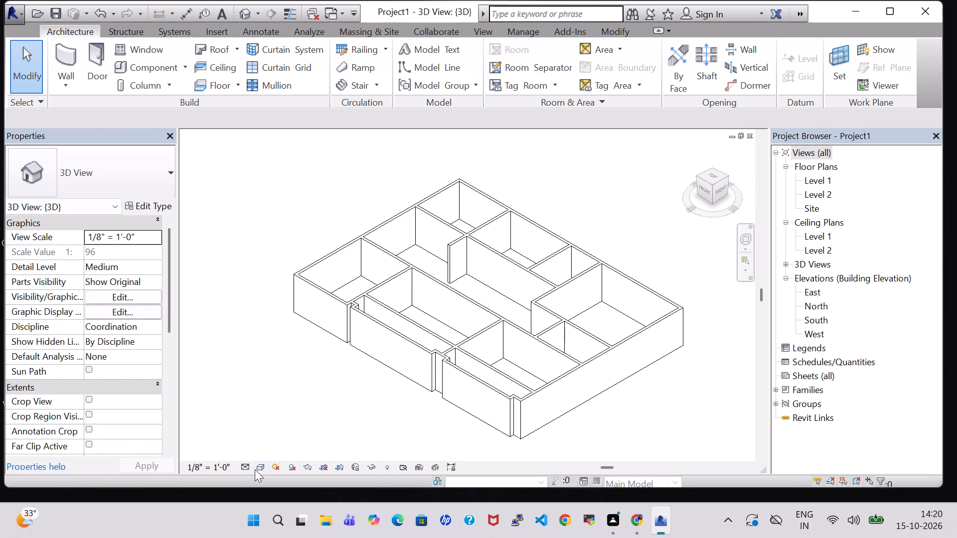
left_click(255, 469)
left_click(277, 439)
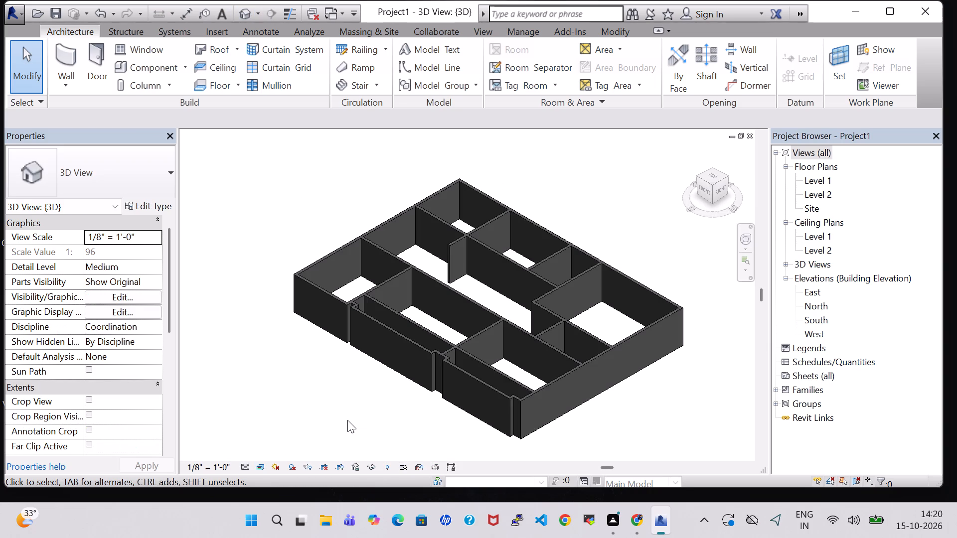
middle_click_drag(315, 416, 392, 424, "shift")
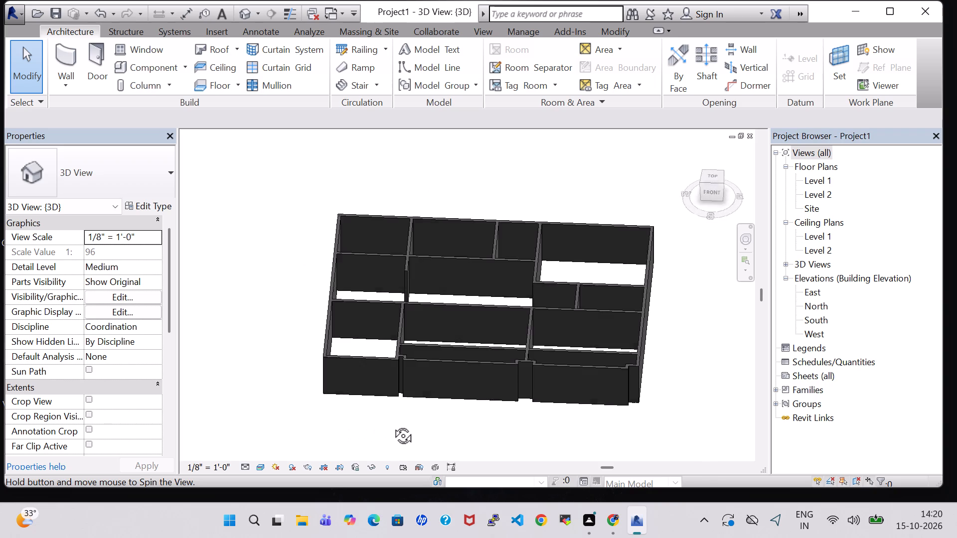
middle_click_drag(392, 424, 397, 397, "shift")
middle_click(400, 394, "shift")
middle_click(406, 389, "shift")
middle_click(406, 388, "shift")
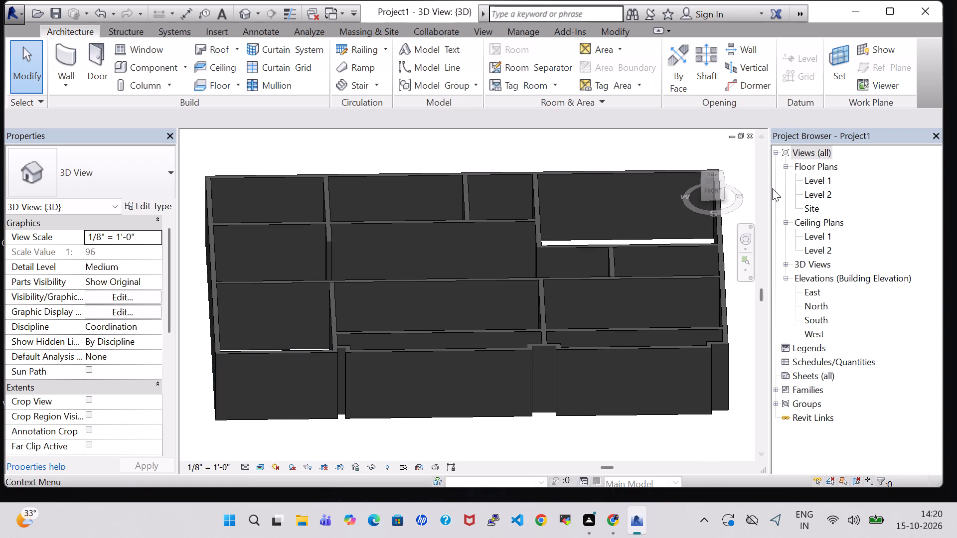
scroll(572, 304, "down", 1)
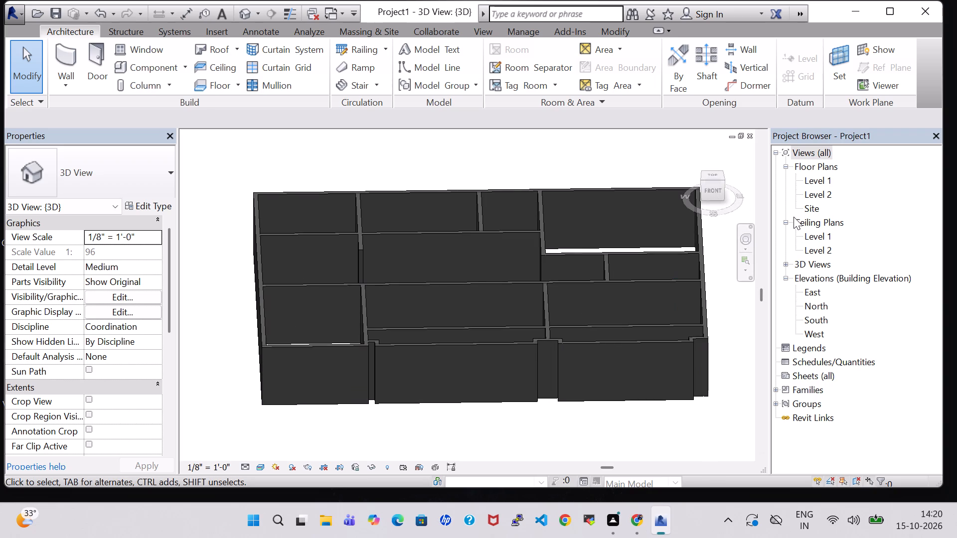
In the Level 1 plan, split the southwest room's south wall about 0'-5" and 15'-3" from the west wall's centerline.
double_click(823, 182)
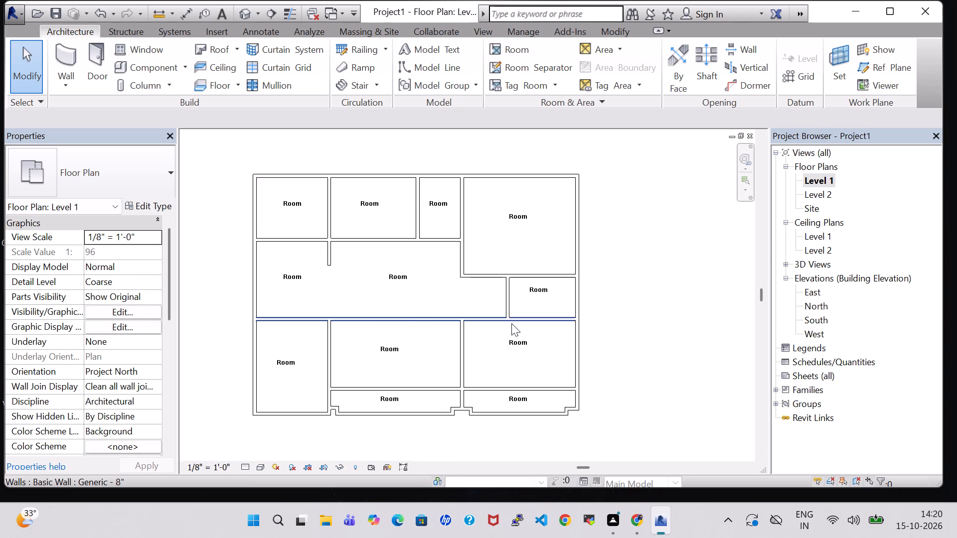
middle_click_drag(631, 321, 643, 293)
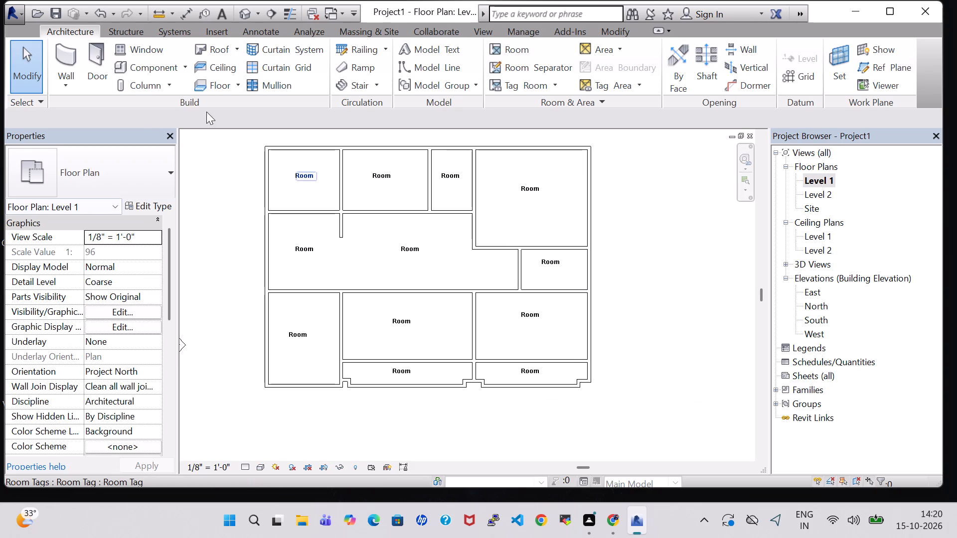
left_click(612, 33)
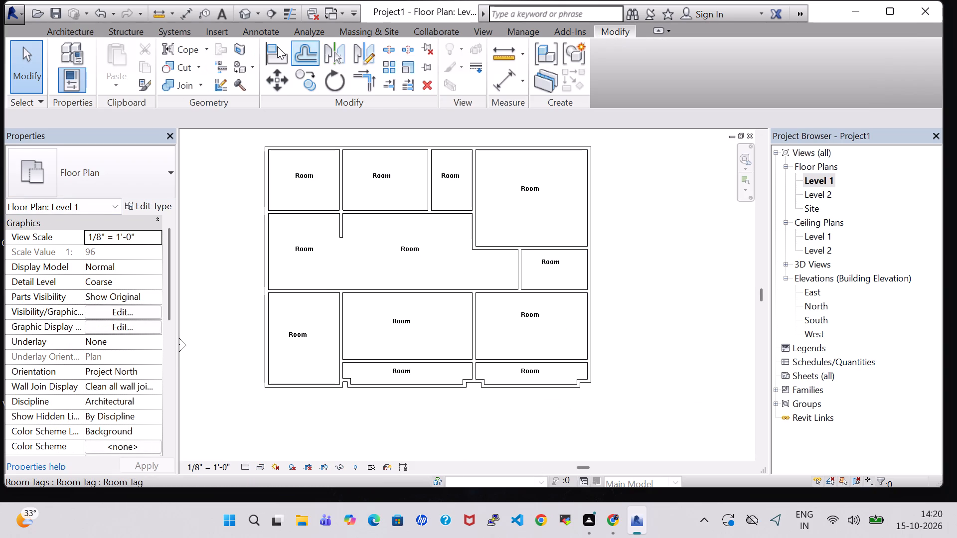
left_click(390, 49)
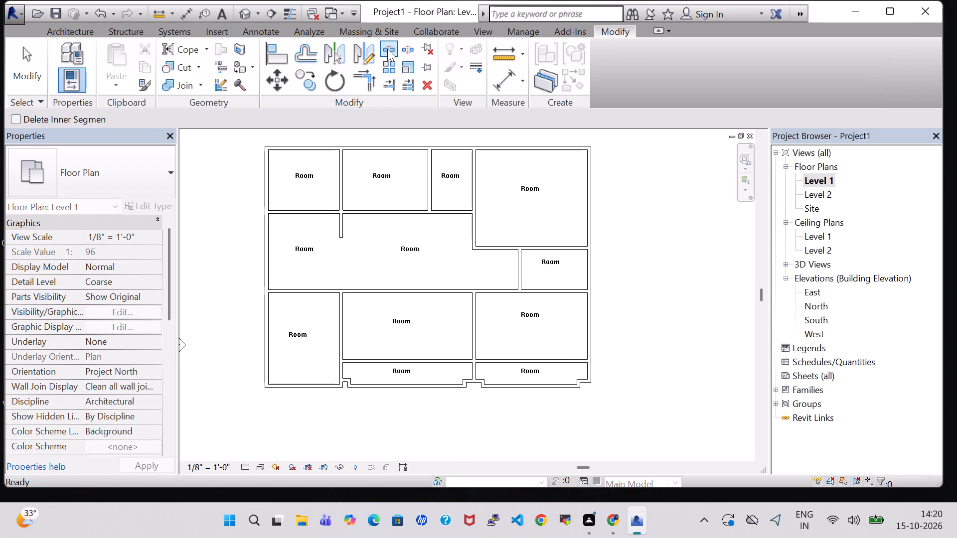
scroll(244, 399, "up", 4)
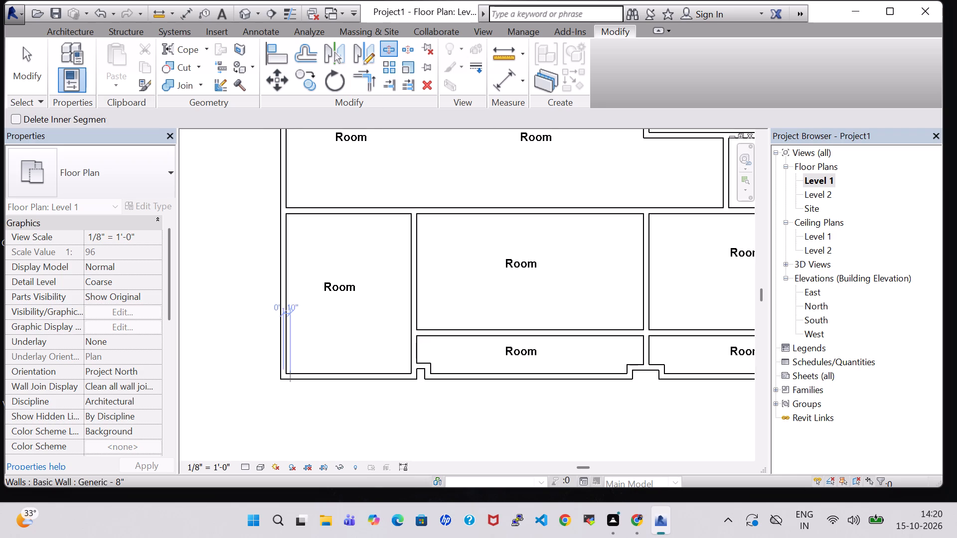
scroll(288, 378, "up", 7)
left_click(284, 370)
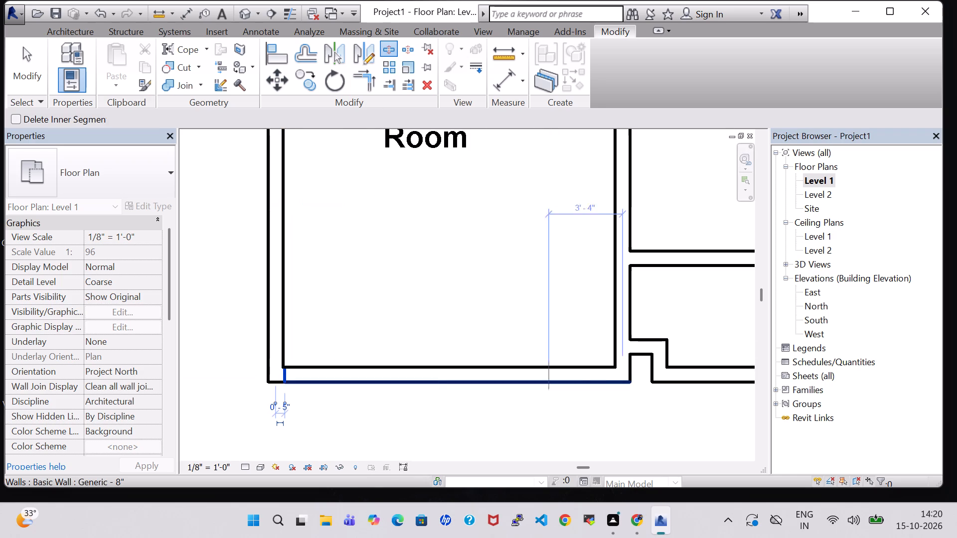
left_click(613, 372)
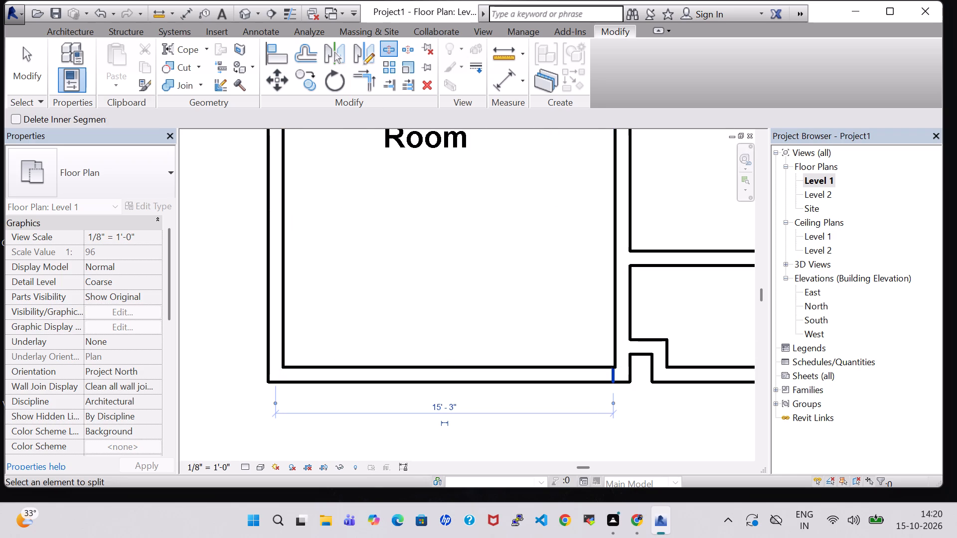
key("Escape")
key("Escape")
Delete the split-off south wall segment between the southwest room's side walls.
left_click(552, 376)
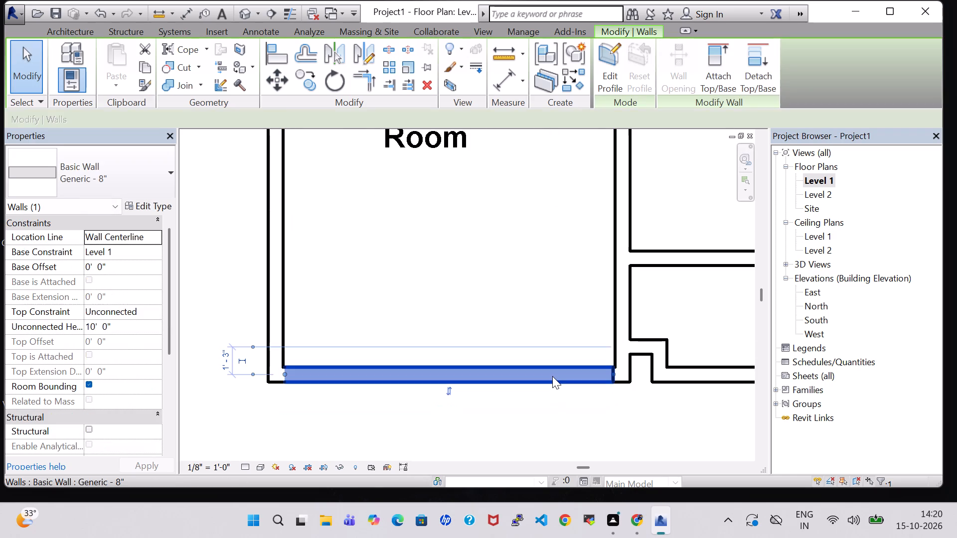
key("Delete")
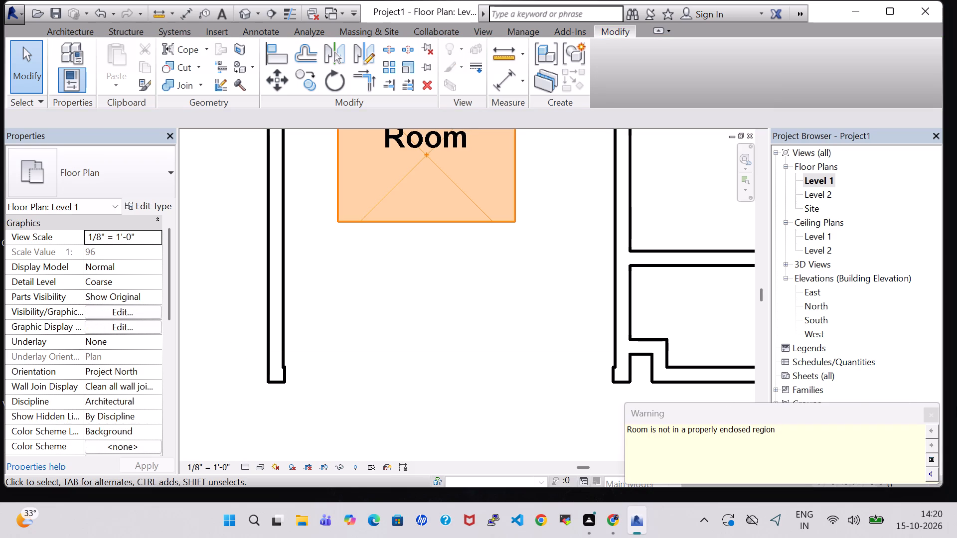
left_click(929, 410)
Set the unconnected height of the exterior wall south of the middle strip room to 3' 0".
scroll(577, 400, "down", 5)
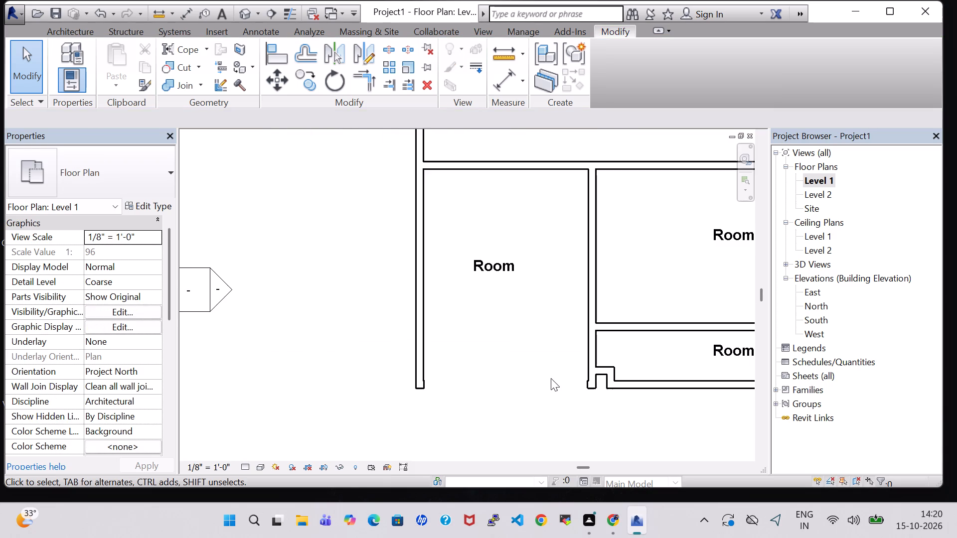
middle_click_drag(551, 378, 514, 378)
scroll(551, 378, "down", 2)
middle_click_drag(515, 370, 461, 375)
scroll(461, 375, "down", 4)
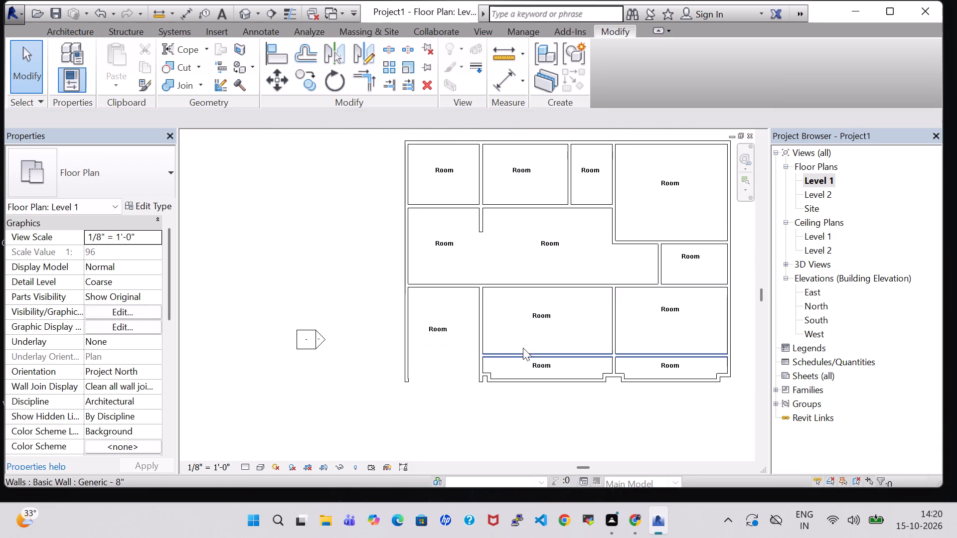
middle_click_drag(742, 271, 648, 285)
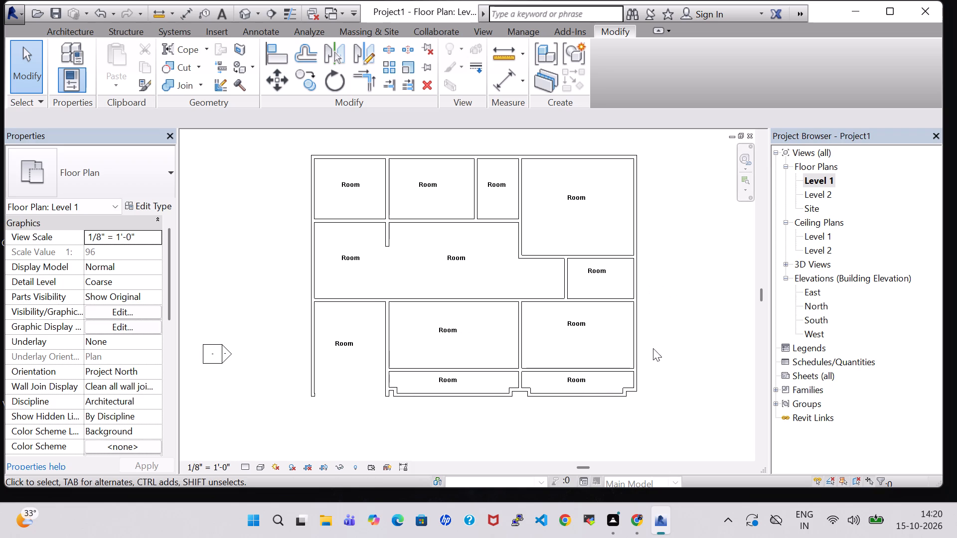
left_click(425, 392)
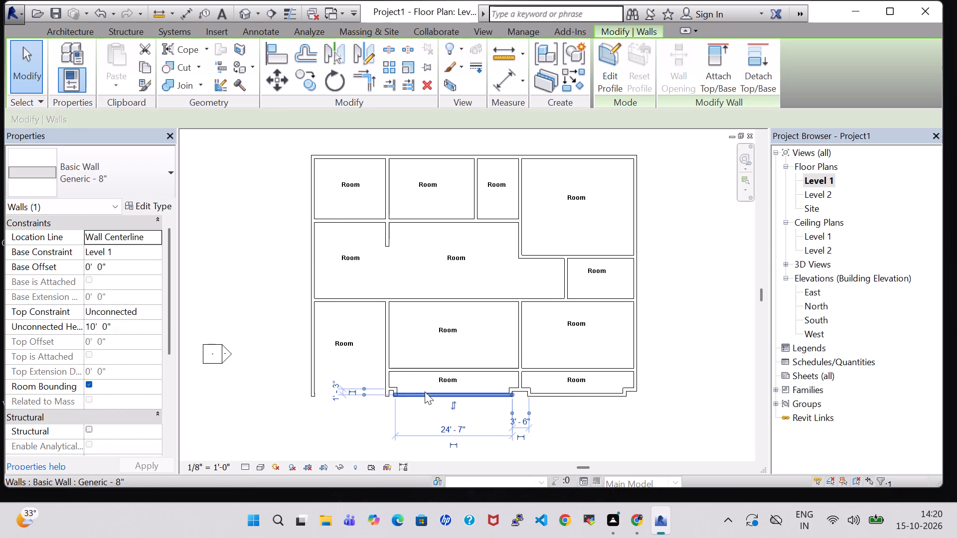
left_click(95, 328)
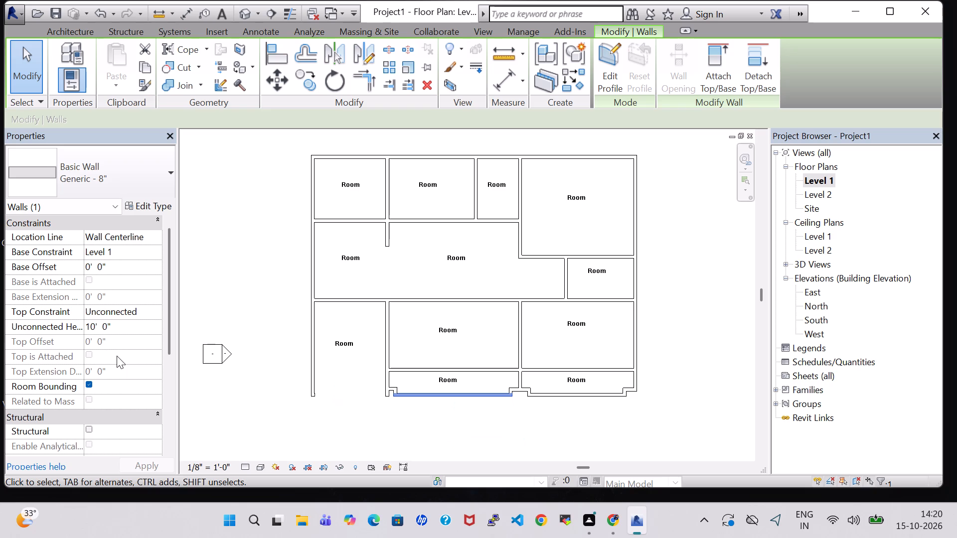
key("BackSpace")
key("BackSpace")
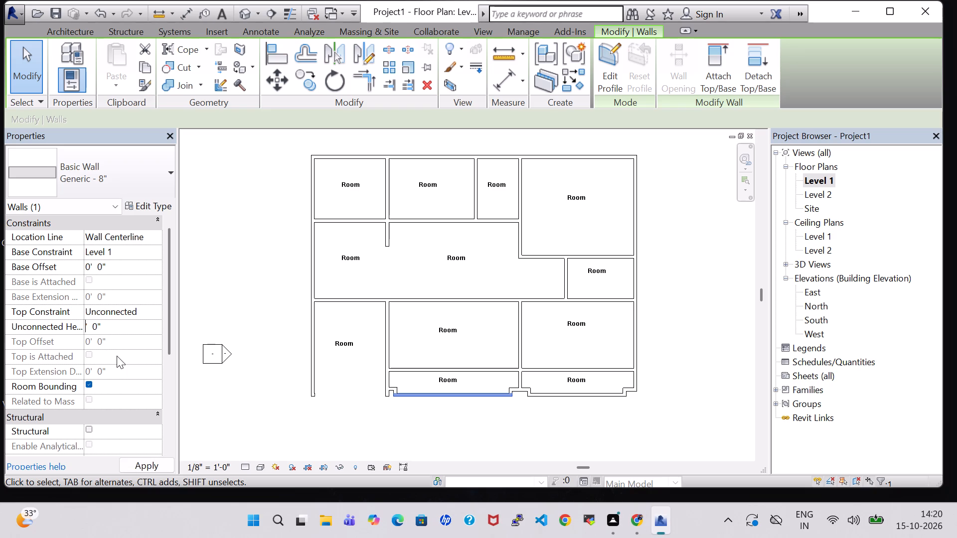
key("3")
key("Return")
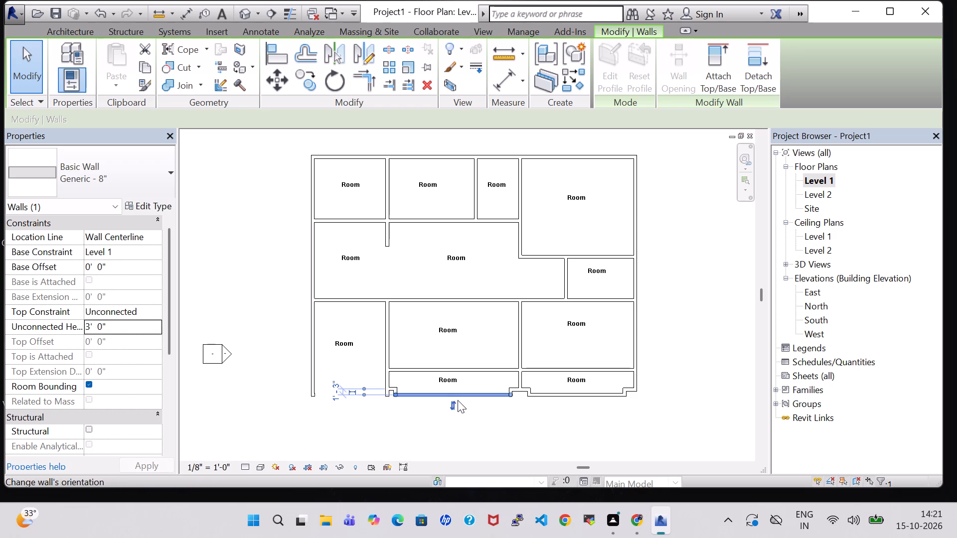
scroll(458, 400, "up", 4)
left_click(488, 417)
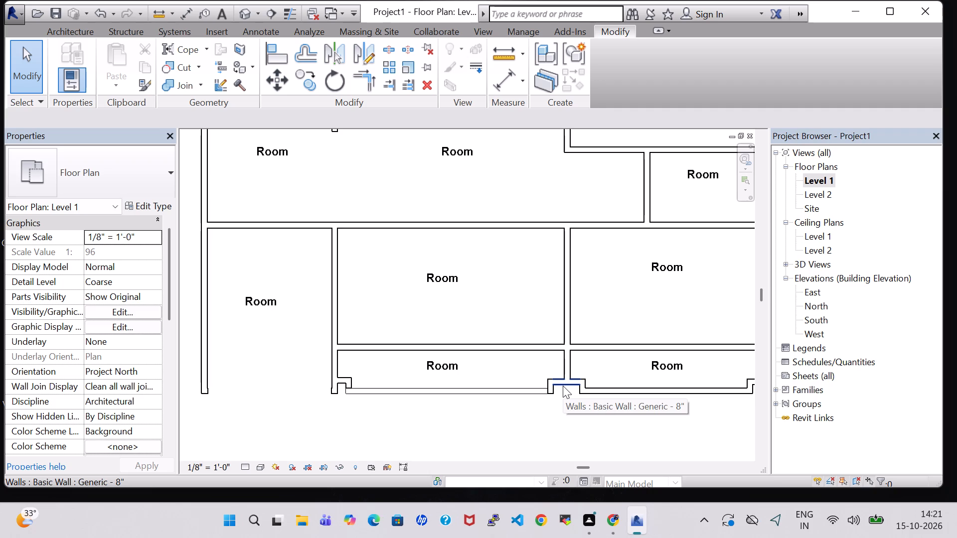
Set the unconnected height of the exterior wall south of the southeast strip room to 3' 0".
left_click(647, 388)
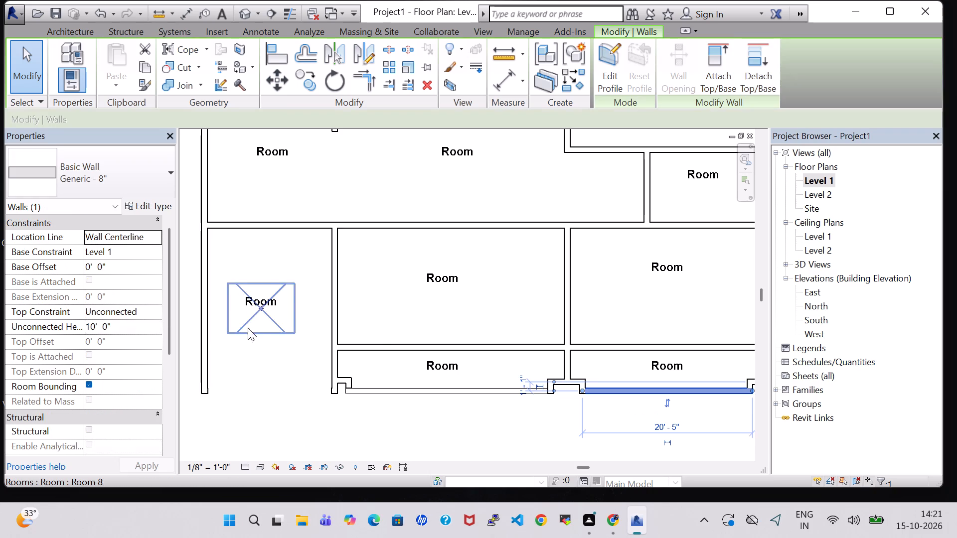
left_click(97, 325)
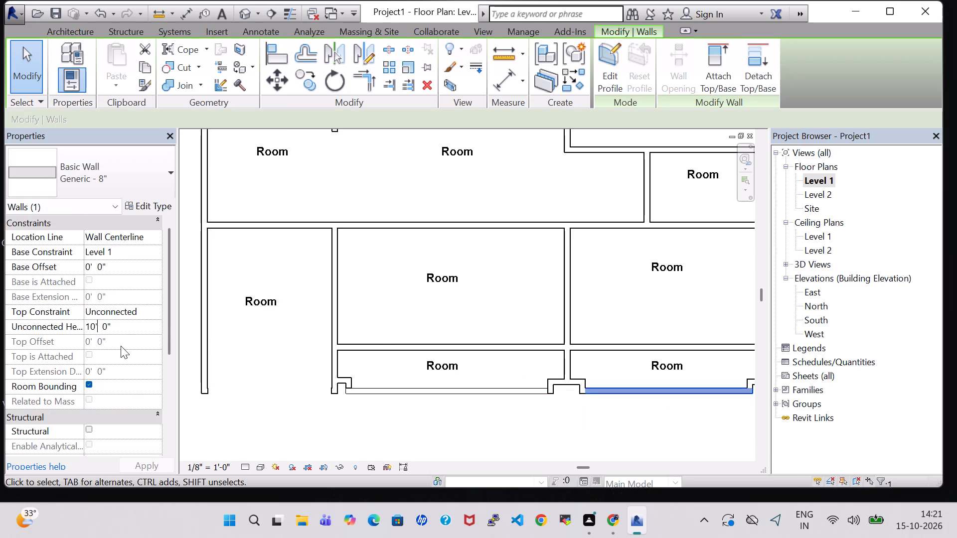
key("Left")
key("BackSpace")
key("BackSpace")
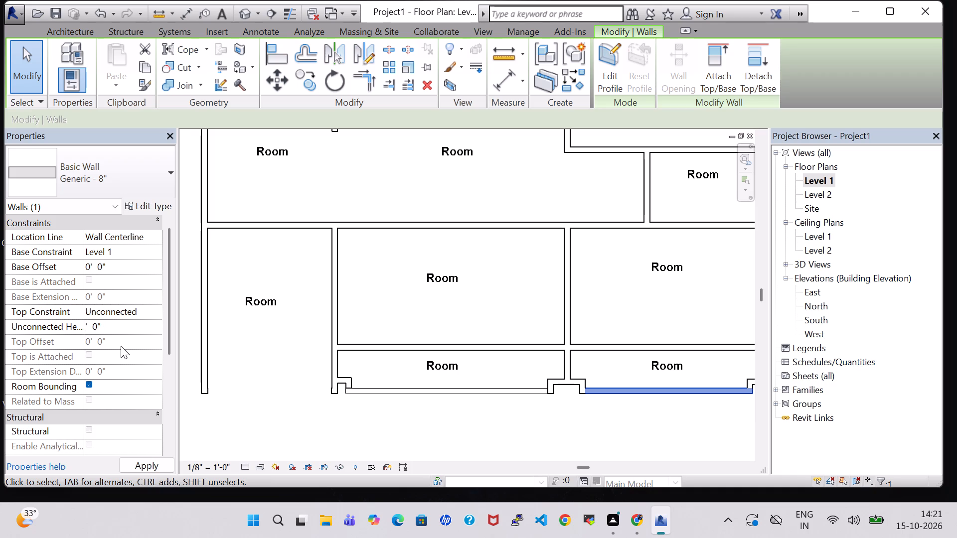
key("3")
key("Return")
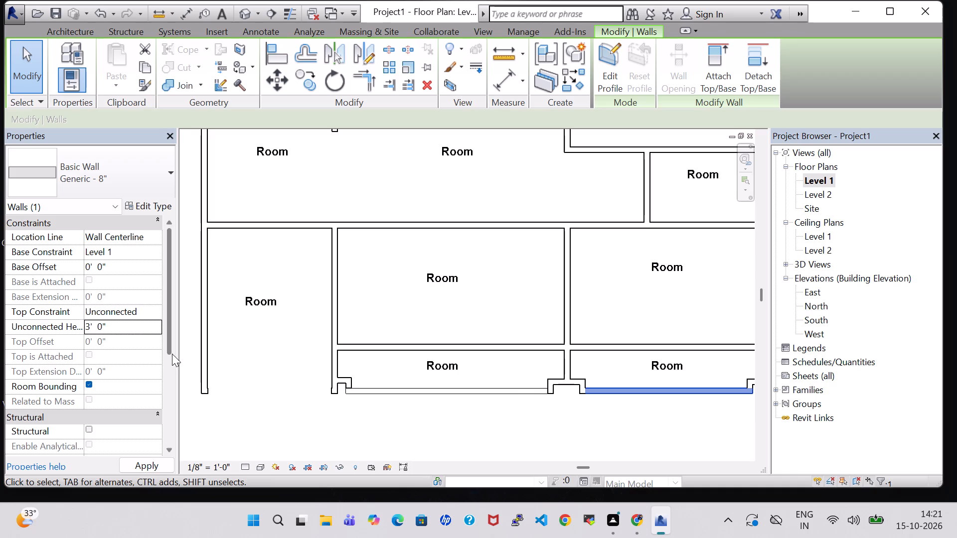
Draw a 10' high wall about 1'-6" long eastward over the west end of the low wall south of the middle strip room.
scroll(517, 413, "down", 1)
left_click(518, 424)
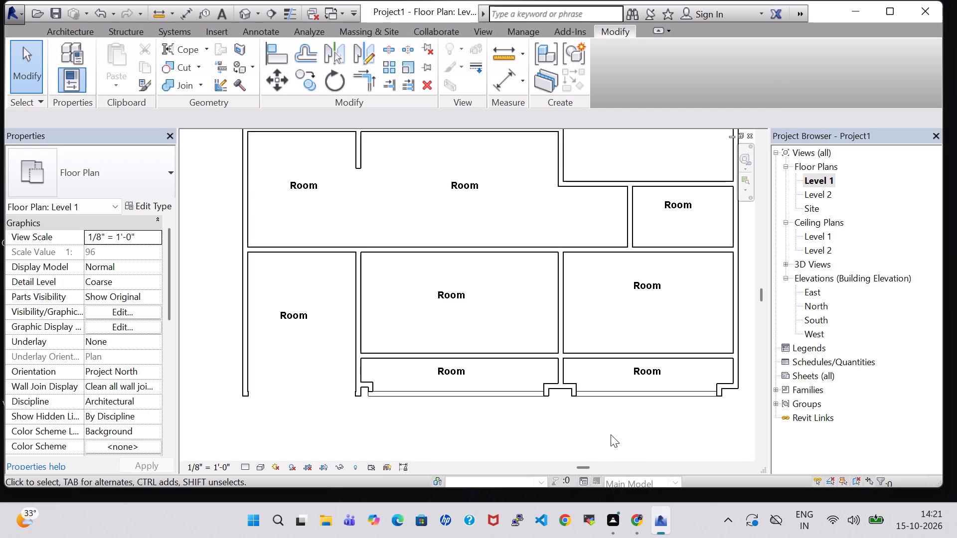
left_click(77, 27)
left_click(59, 54)
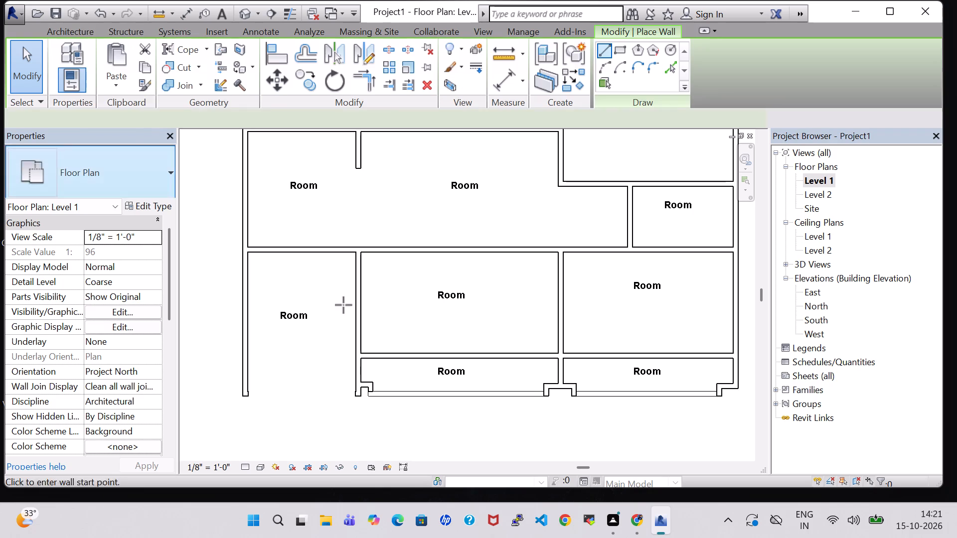
scroll(397, 412, "up", 3)
left_click(355, 386)
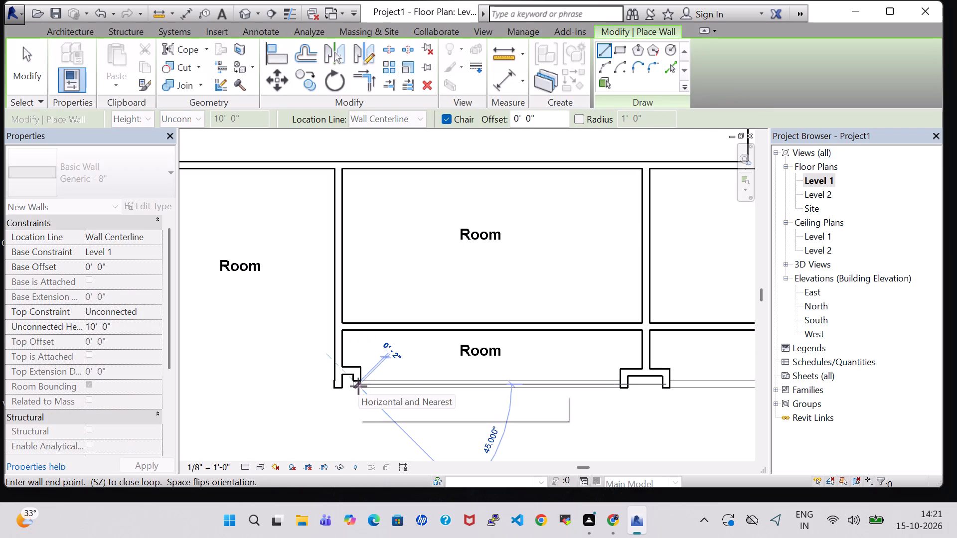
key("Escape")
scroll(358, 399, "up", 5)
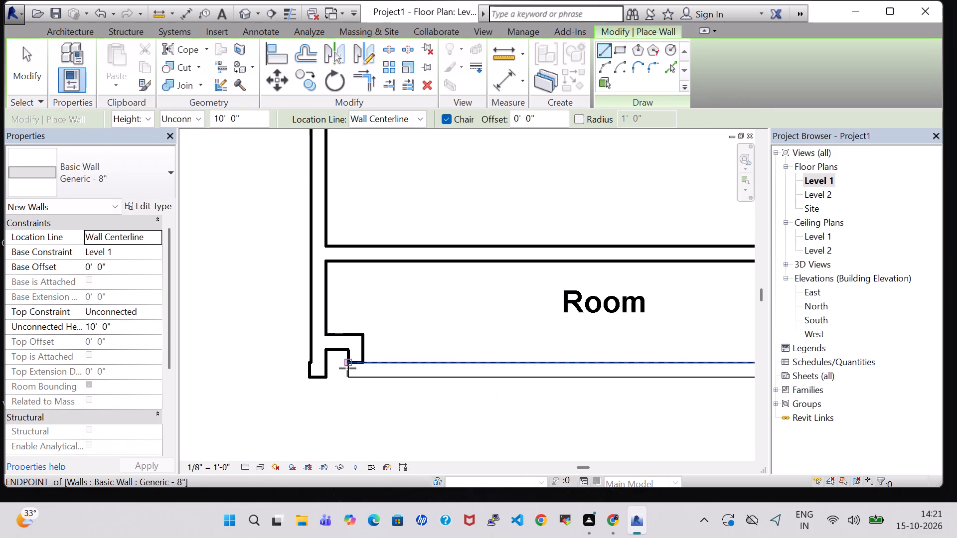
scroll(347, 371, "up", 6)
left_click(347, 370)
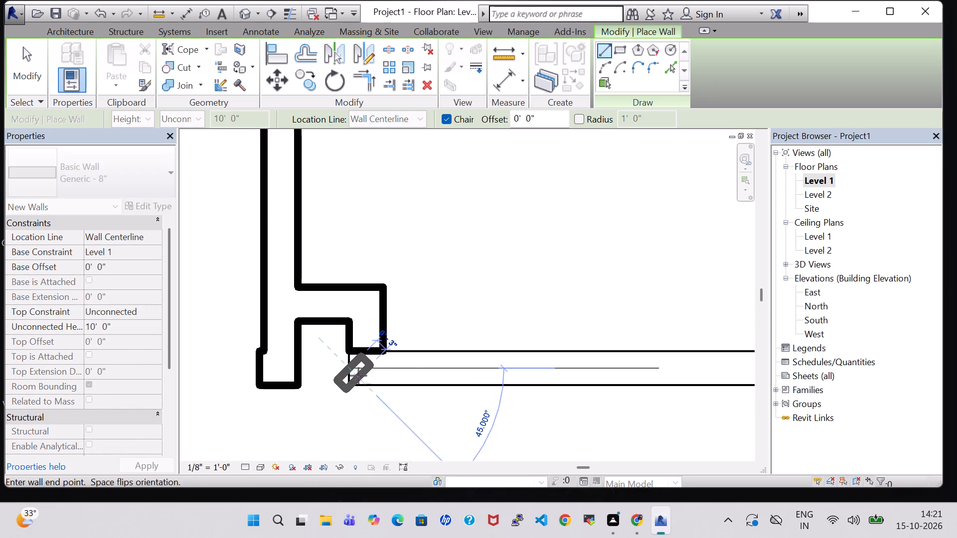
left_click(442, 370)
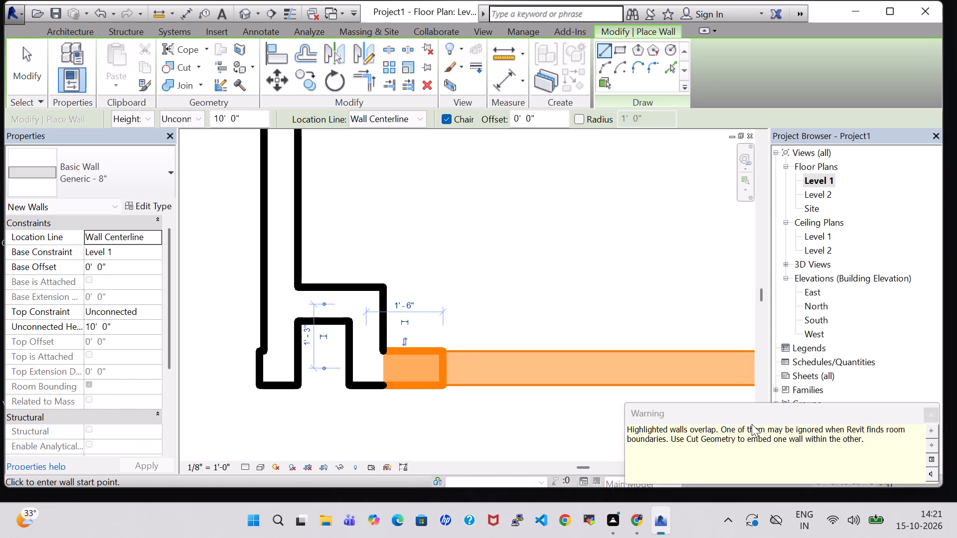
left_click(935, 412)
Draw a short 10' high wall westward over the east end of the low wall south of the middle strip room.
scroll(629, 411, "down", 2)
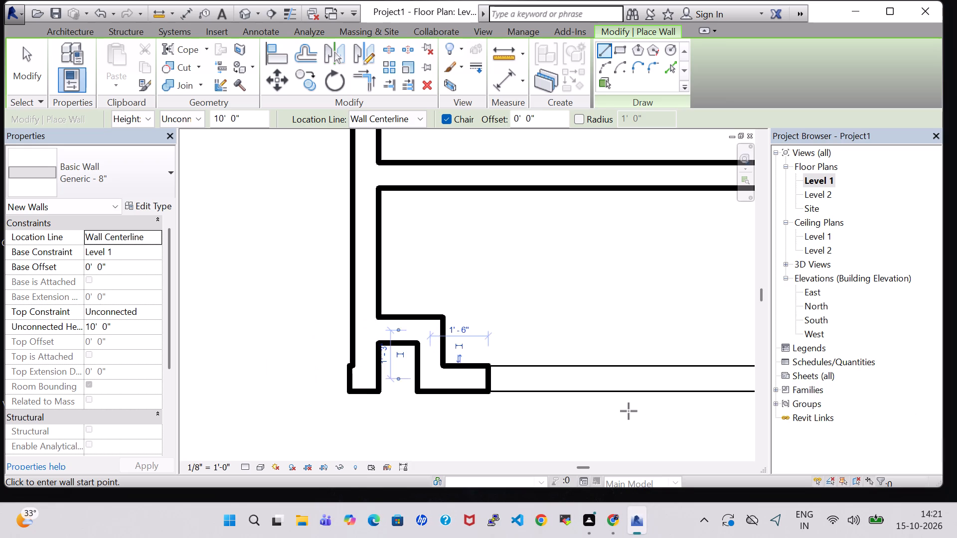
scroll(629, 411, "down", 1)
middle_click_drag(629, 411, 534, 412)
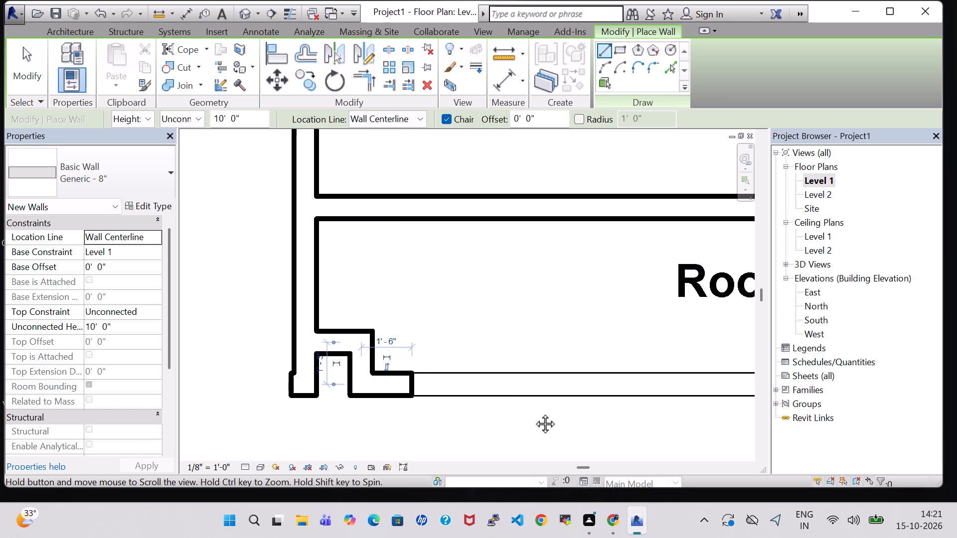
middle_click_drag(534, 412, 500, 409)
middle_click_drag(545, 423, 451, 425)
scroll(455, 425, "down", 2)
middle_click_drag(464, 423, 391, 415)
middle_click_drag(594, 416, 410, 416)
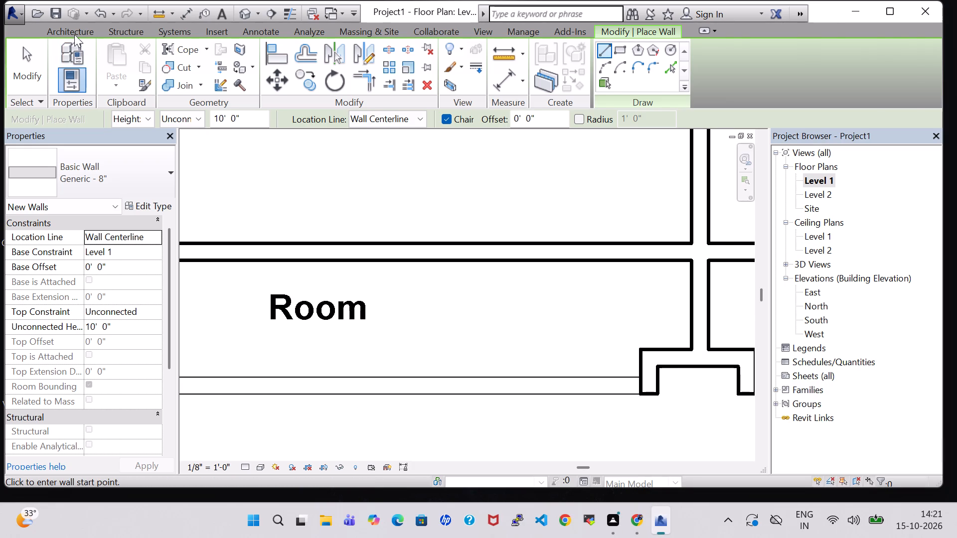
left_click(74, 34)
left_click(61, 43)
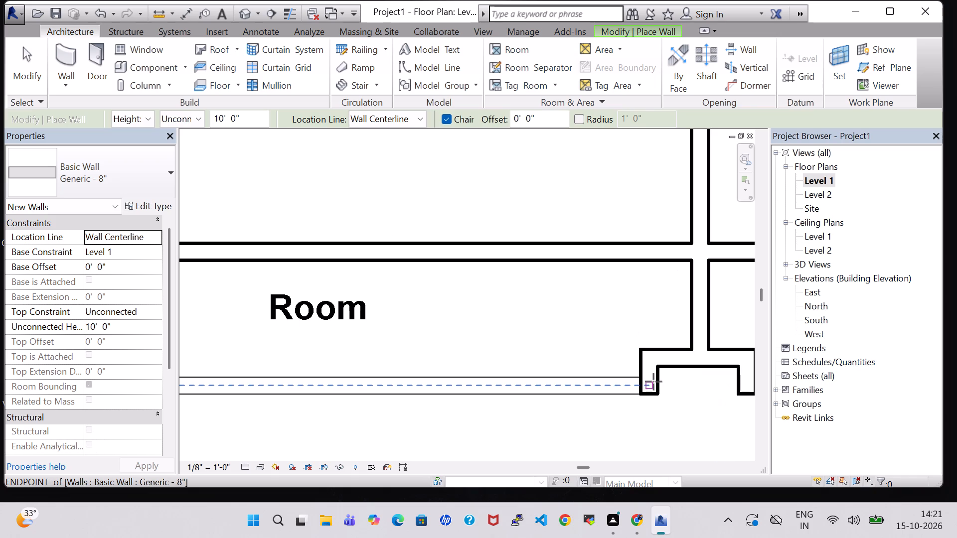
left_click(641, 385)
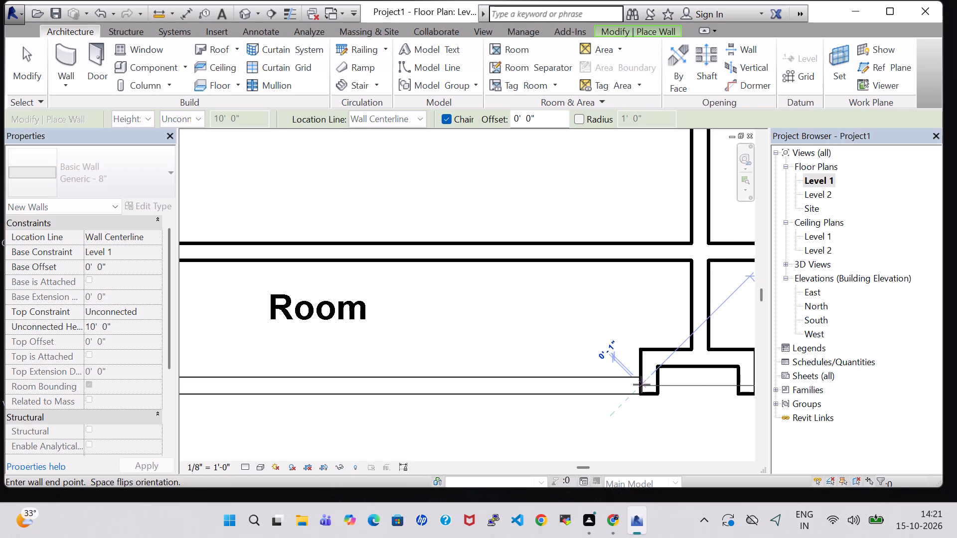
left_click(613, 387)
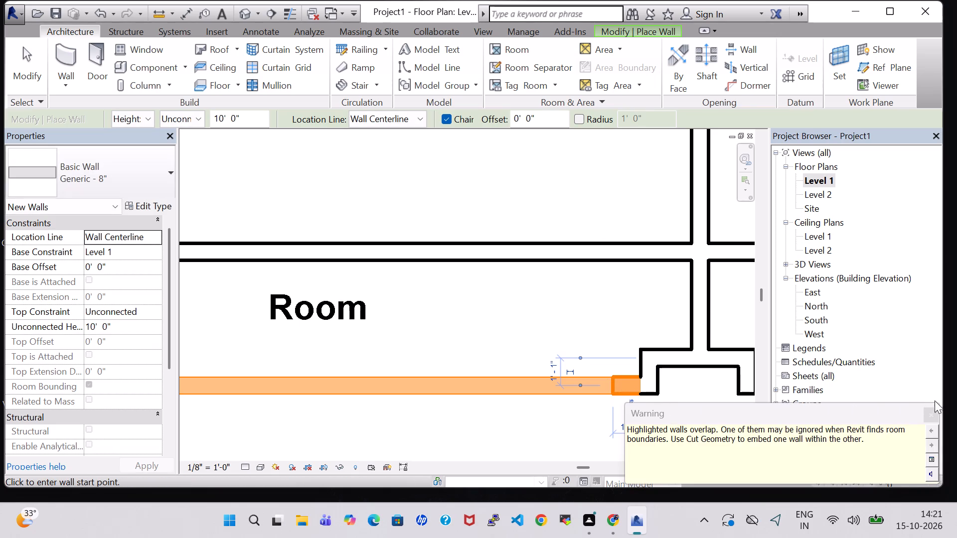
left_click(937, 412)
scroll(671, 434, "down", 2)
key("Escape")
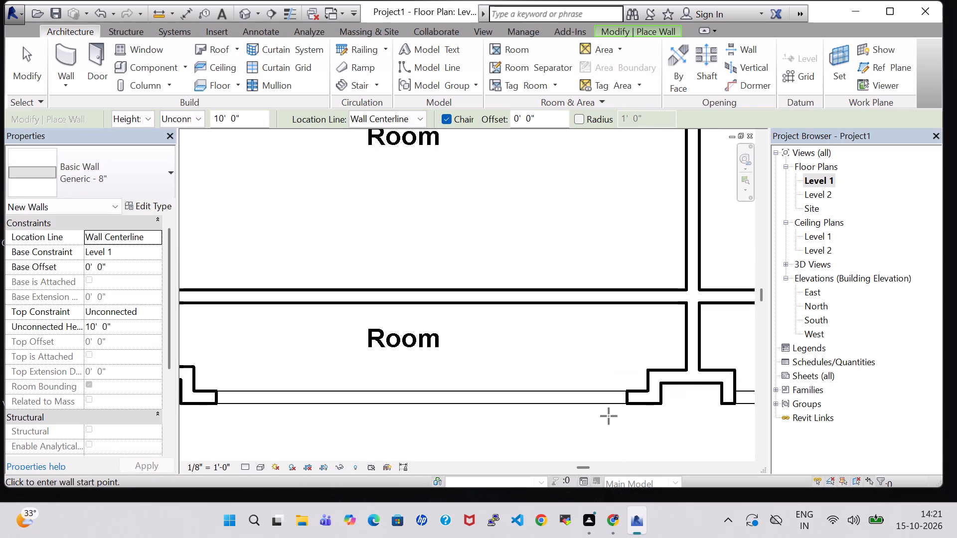
Draw a 10' high wall about 1'-3" long eastward over the west end of the low wall south of the southeast strip room.
scroll(609, 416, "down", 2)
middle_click_drag(613, 438, 446, 434)
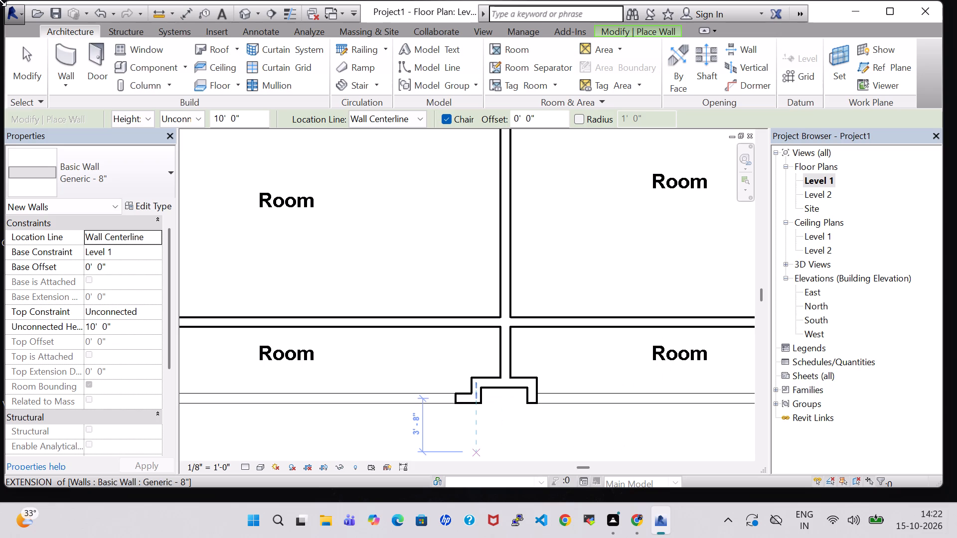
left_click(69, 46)
scroll(529, 338, "up", 3)
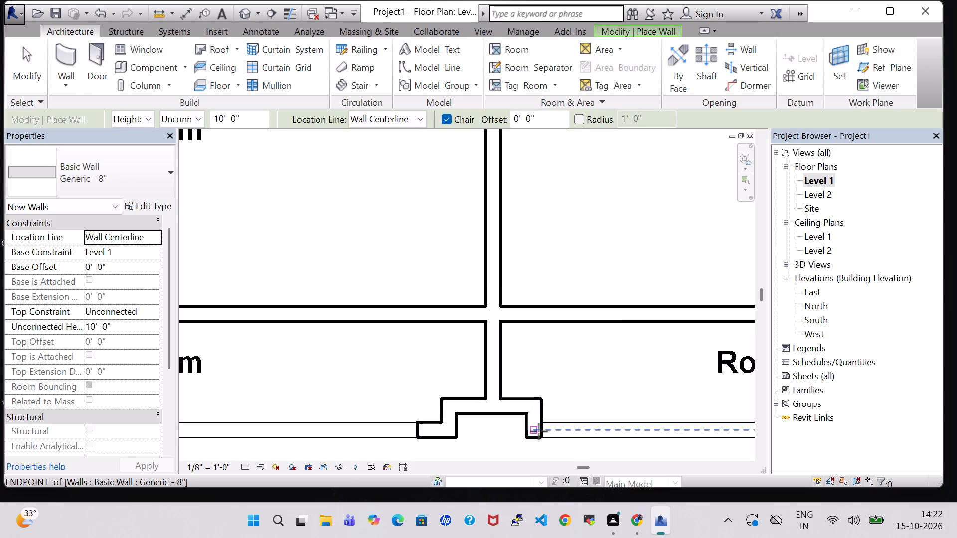
left_click(541, 432)
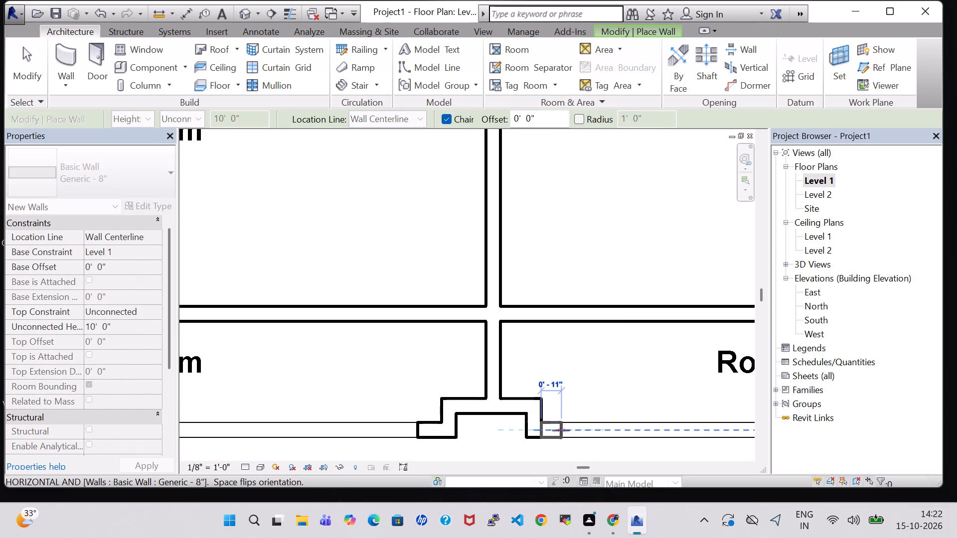
left_click(562, 430)
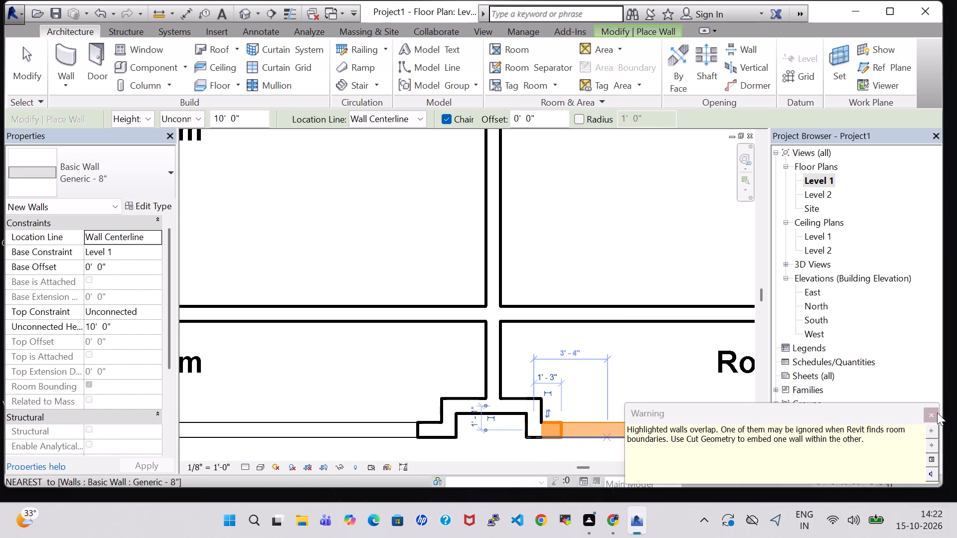
left_click(937, 412)
Draw a 10' high wall about 1'-0" long westward over the east end of the southeast strip room's low south wall.
scroll(625, 383, "down", 4)
middle_click_drag(625, 383, 427, 381)
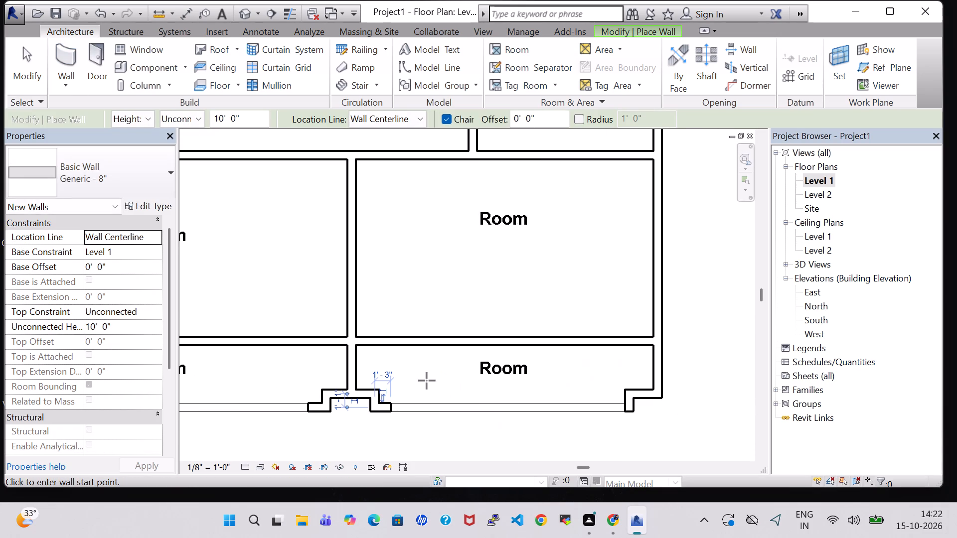
left_click(56, 52)
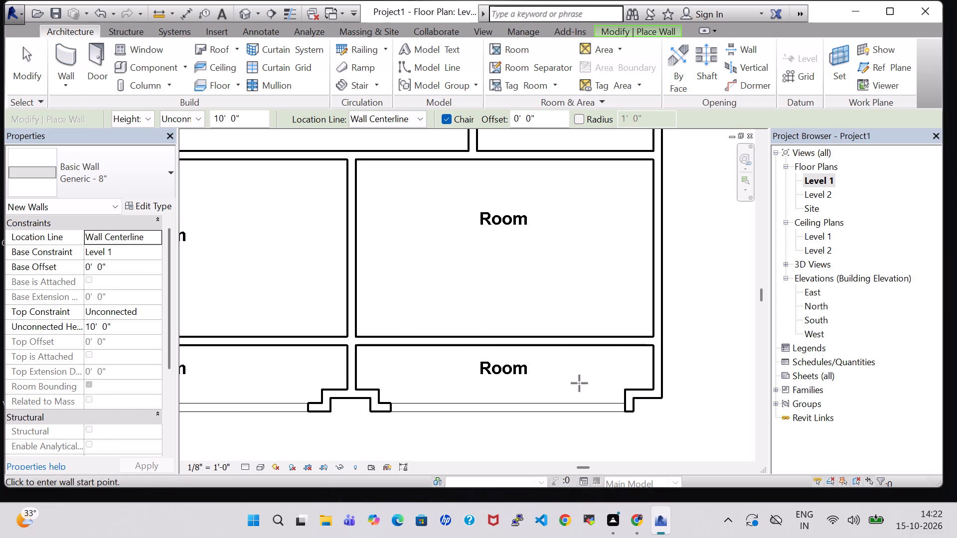
scroll(582, 418, "up", 3)
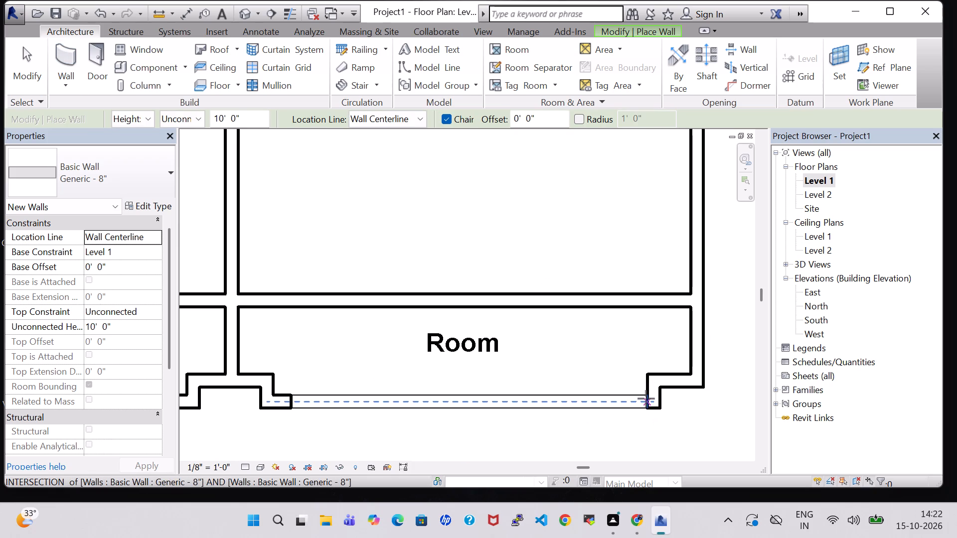
left_click(646, 399)
left_click(635, 399)
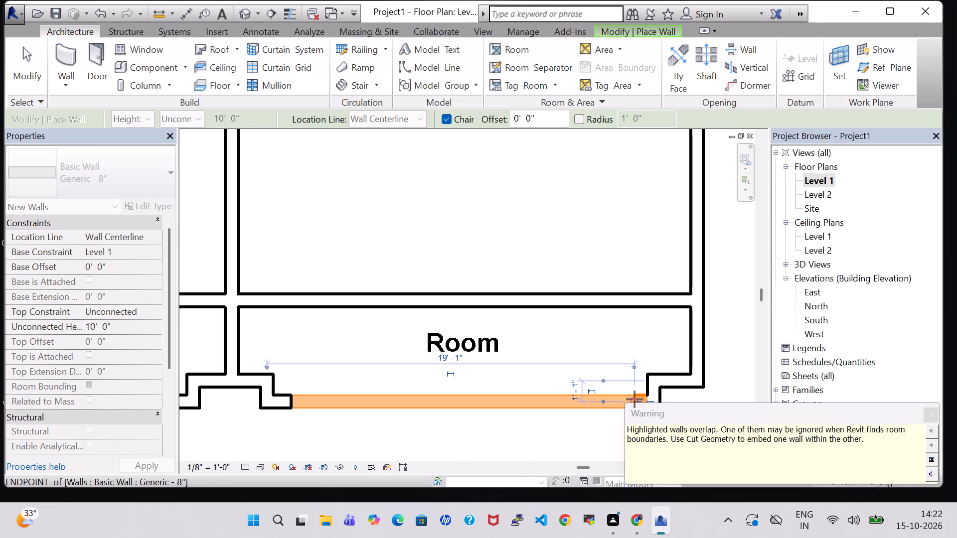
left_click(936, 411)
scroll(770, 425, "down", 2)
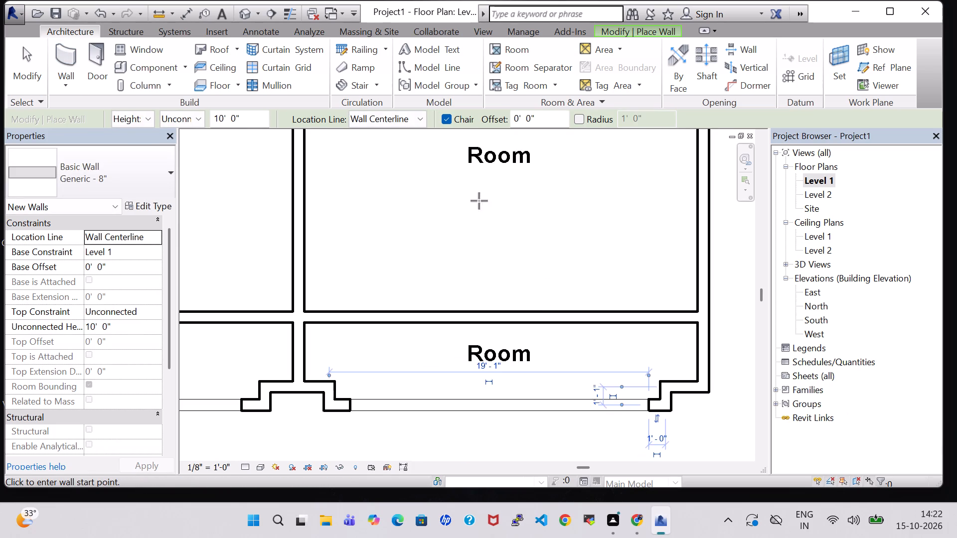
scroll(478, 295, "down", 2)
key("Escape")
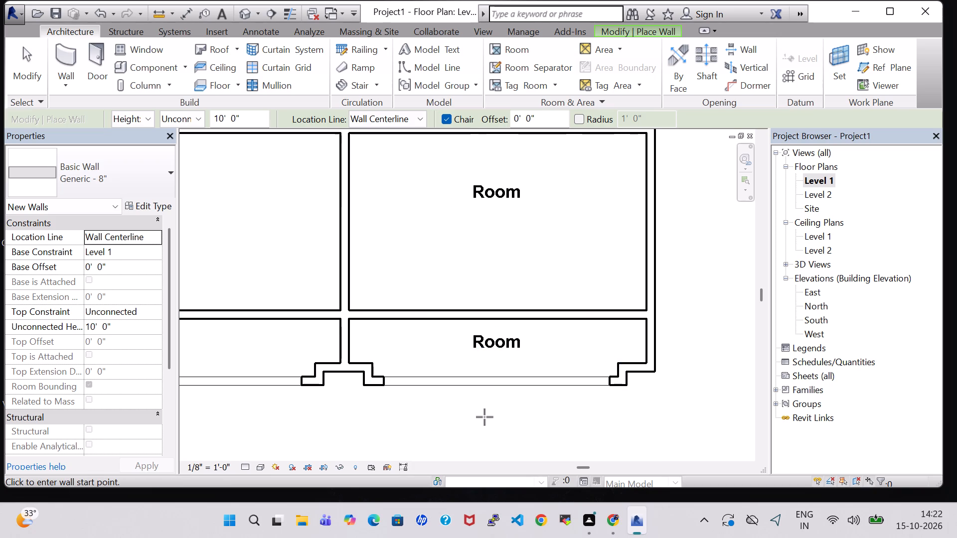
key("Escape")
Inspect the short wall returns beside the low southern walls in the default 3D view.
scroll(484, 417, "down", 2)
middle_click_drag(483, 416, 516, 416)
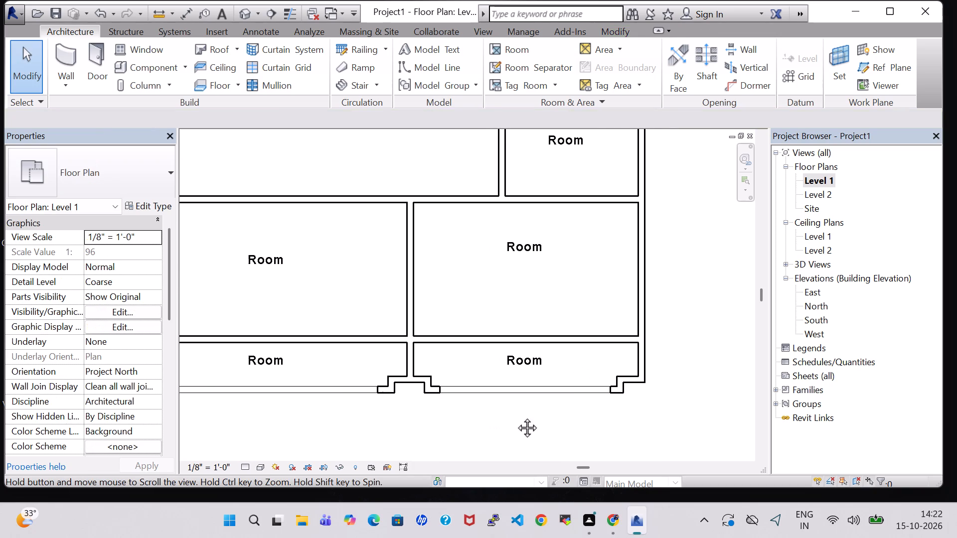
middle_click_drag(516, 416, 563, 416)
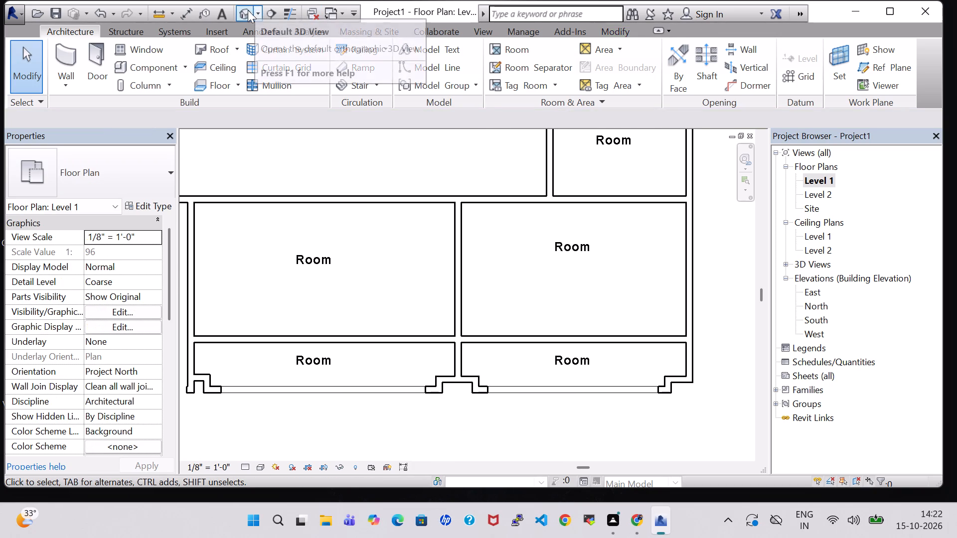
left_click(241, 10)
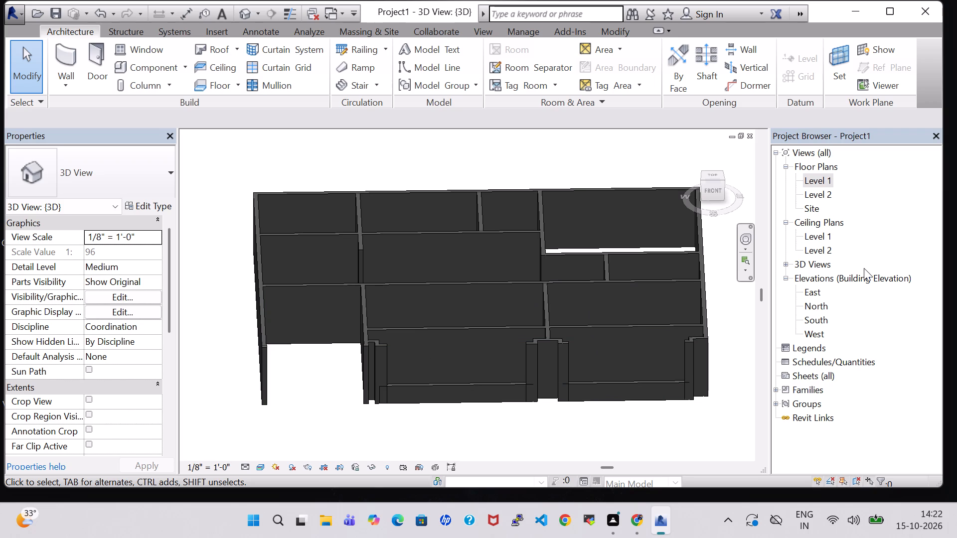
double_click(814, 173)
double_click(814, 173)
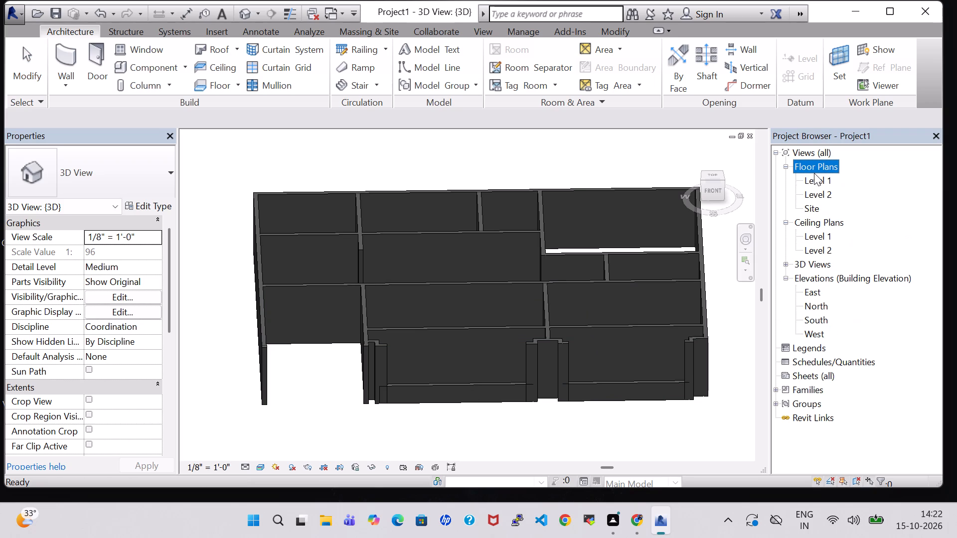
double_click(822, 181)
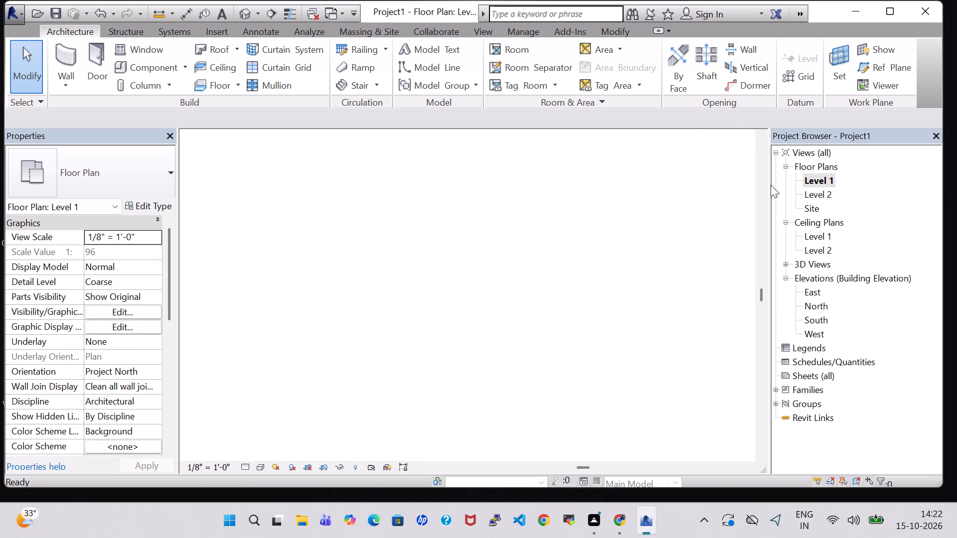
double_click(818, 180)
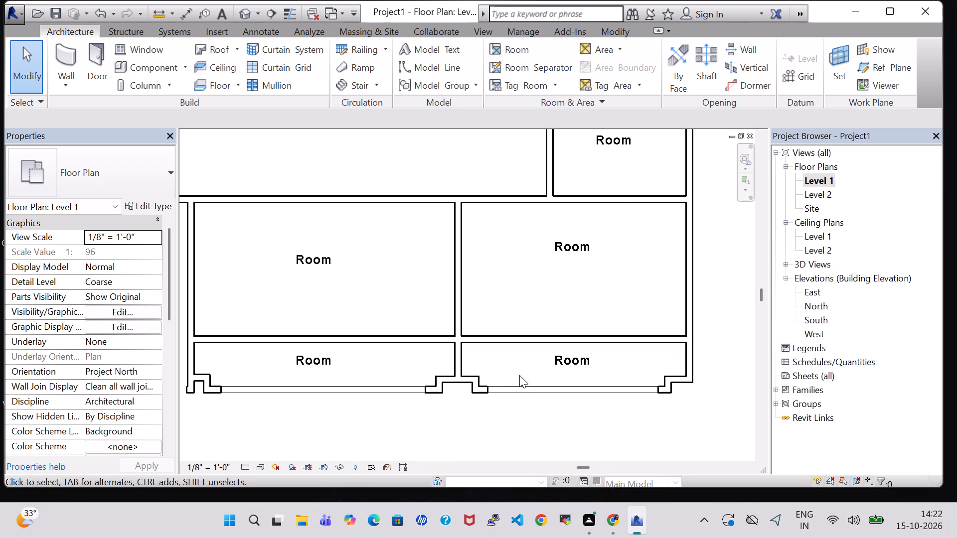
left_click(249, 7)
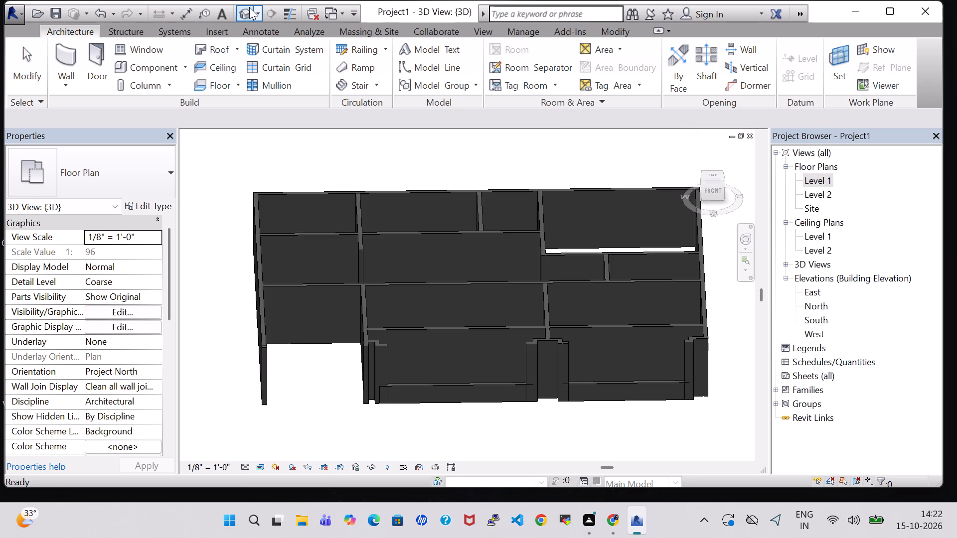
scroll(385, 418, "up", 6)
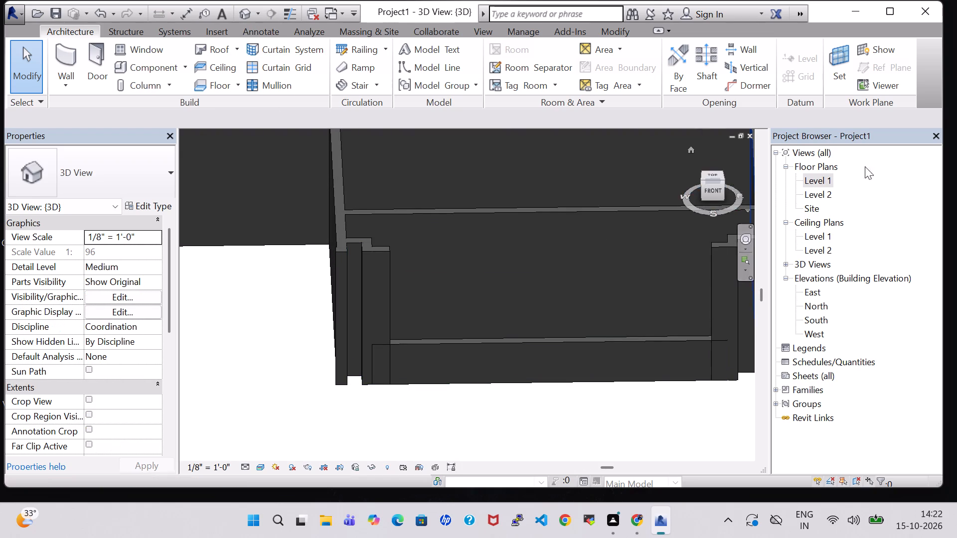
In the Level 1 plan, nudge the short wall stub at the south end of the southwest room's east wall slightly east.
double_click(830, 179)
scroll(452, 397, "down", 3)
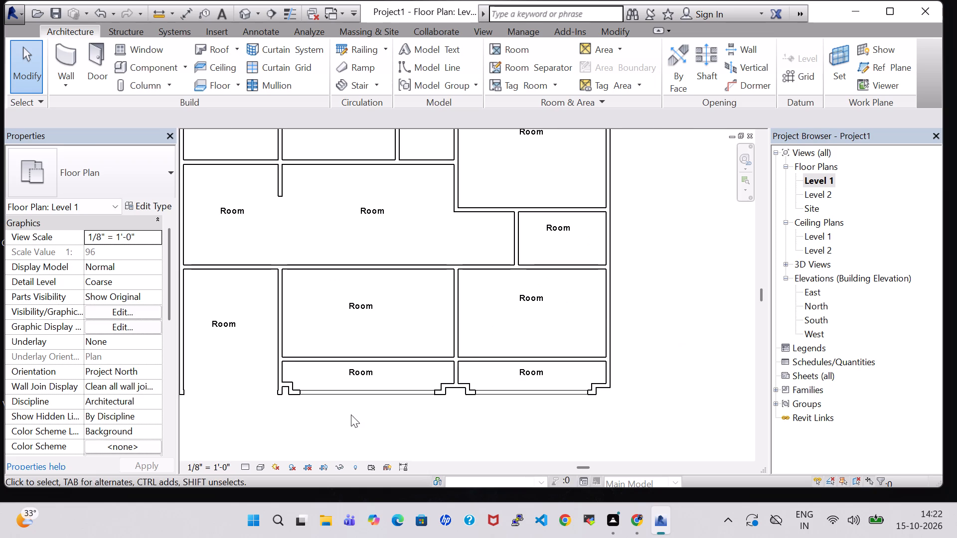
middle_click_drag(349, 415, 438, 414)
scroll(438, 414, "up", 12)
middle_click_drag(404, 401, 748, 404)
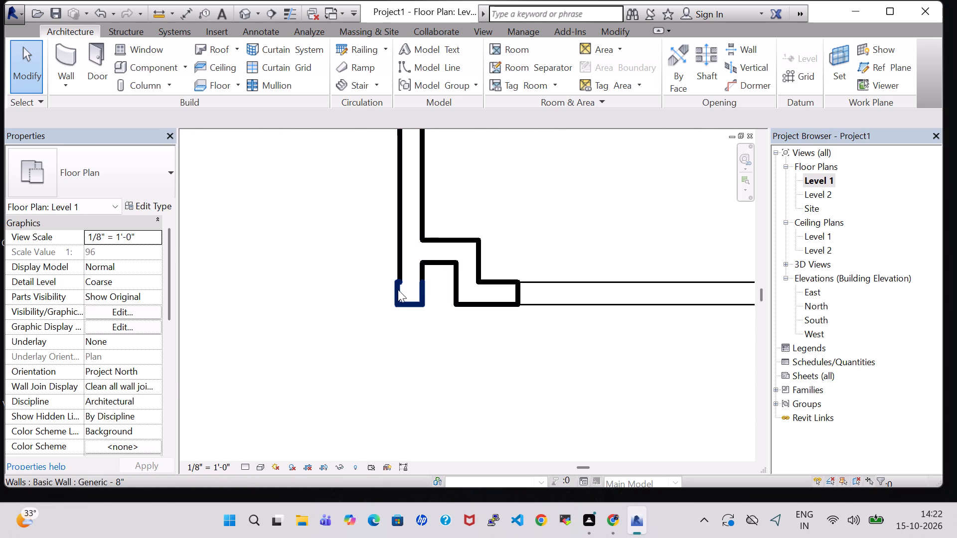
left_click(398, 283)
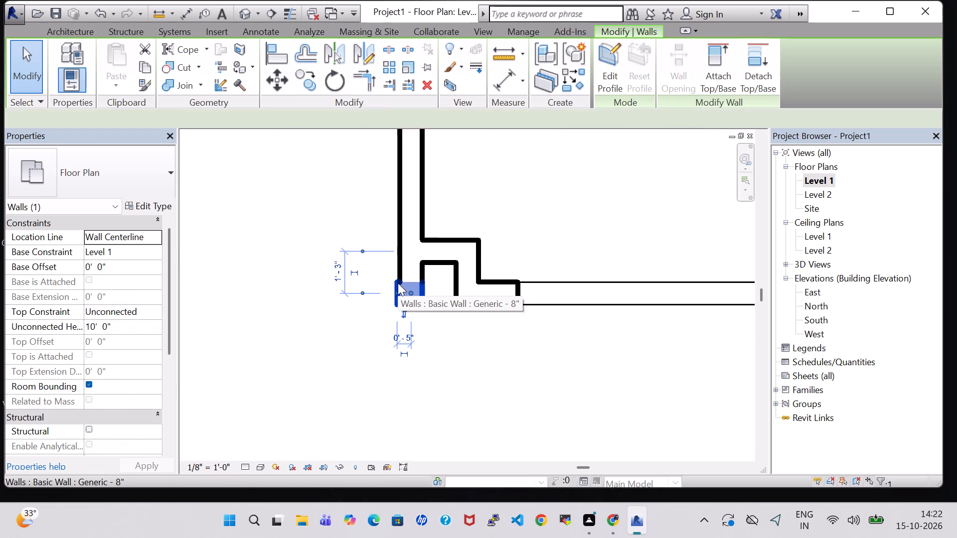
key("Right")
left_click(449, 355)
scroll(450, 356, "down", 8)
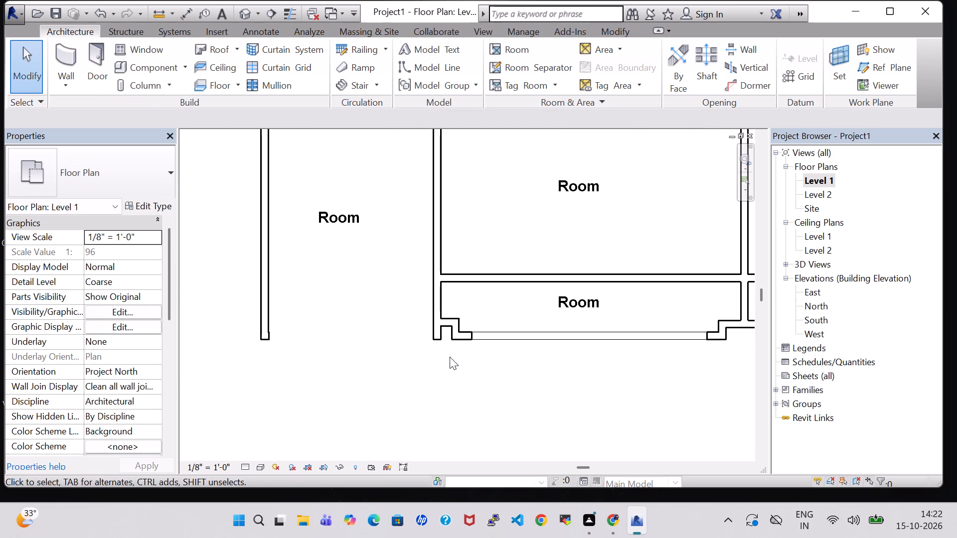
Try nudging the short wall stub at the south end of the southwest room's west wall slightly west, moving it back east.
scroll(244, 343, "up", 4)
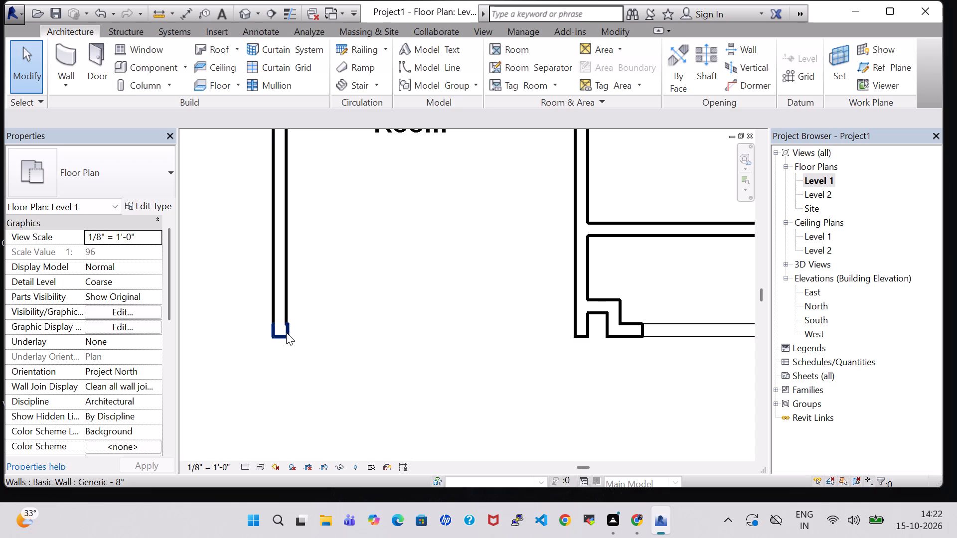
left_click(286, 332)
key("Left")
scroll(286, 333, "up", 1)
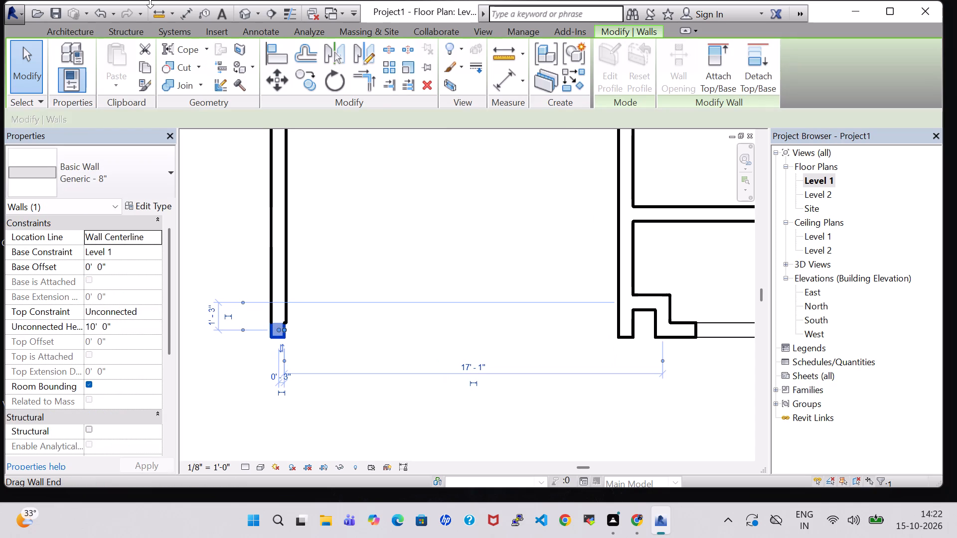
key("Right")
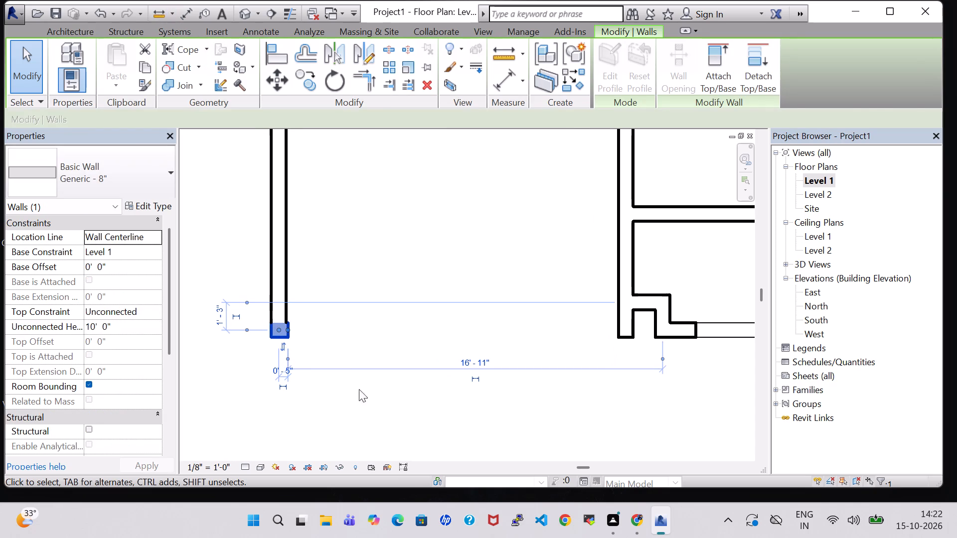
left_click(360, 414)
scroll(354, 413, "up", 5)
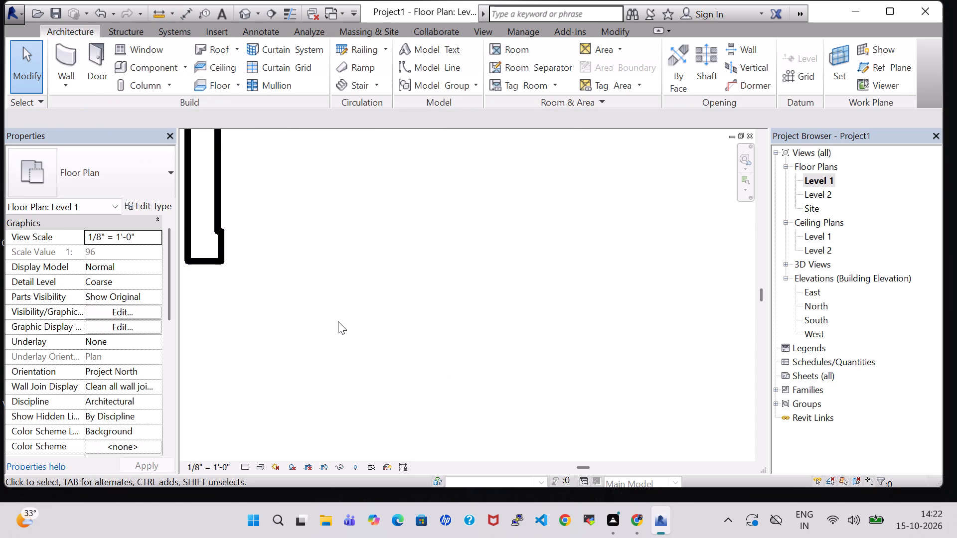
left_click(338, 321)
Examine the low southern walls and their short returns in the default 3D view and the Level 1 plan.
scroll(334, 321, "down", 15)
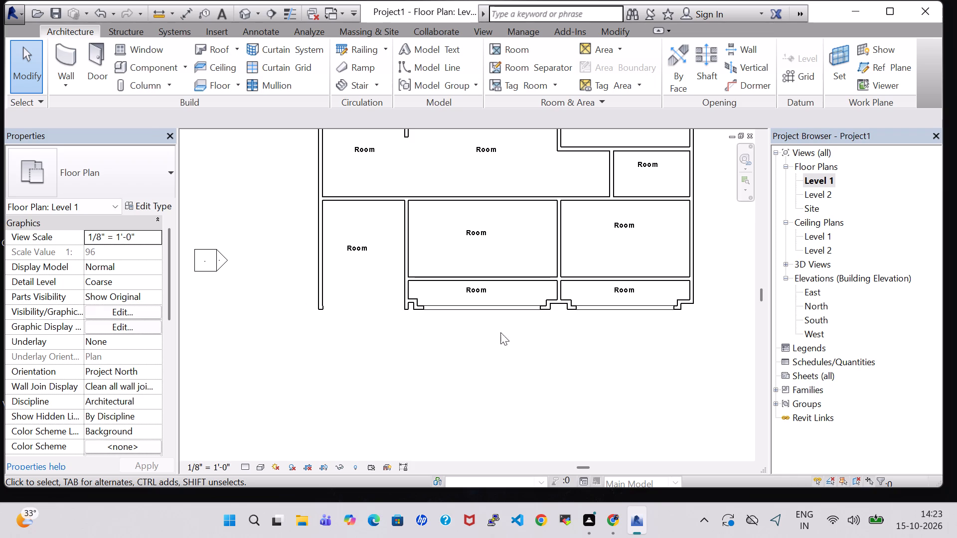
middle_click_drag(462, 340, 397, 366)
scroll(423, 380, "down", 1)
middle_click_drag(422, 378, 424, 437)
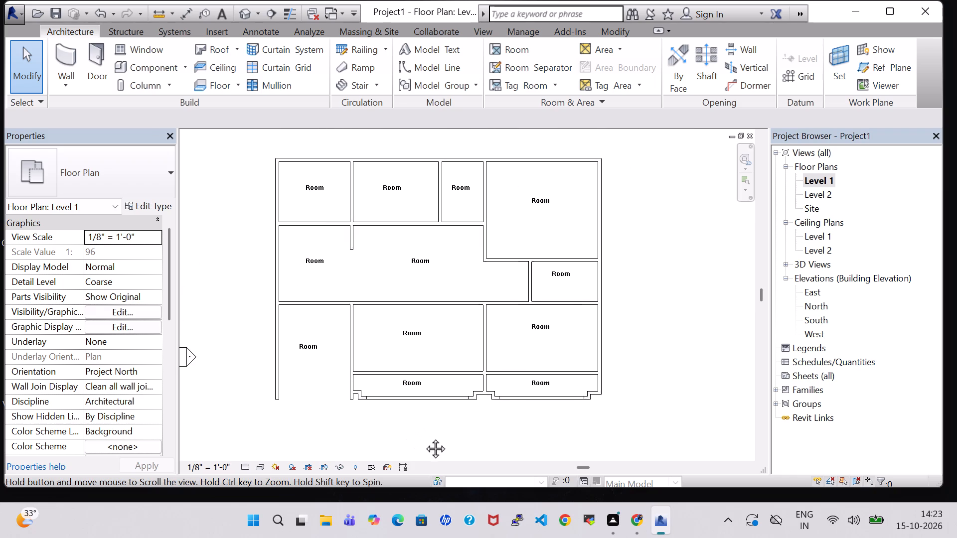
middle_click_drag(424, 437, 430, 439)
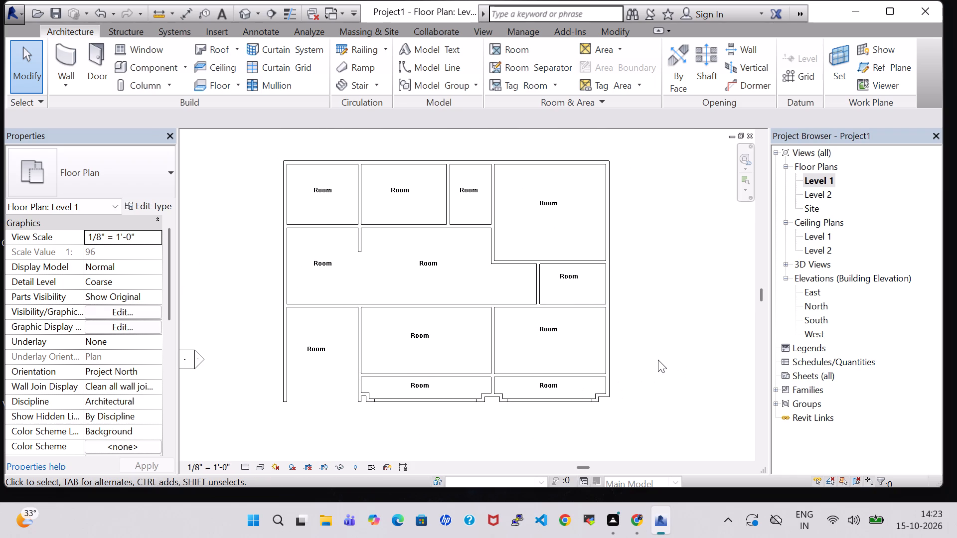
left_click(241, 11)
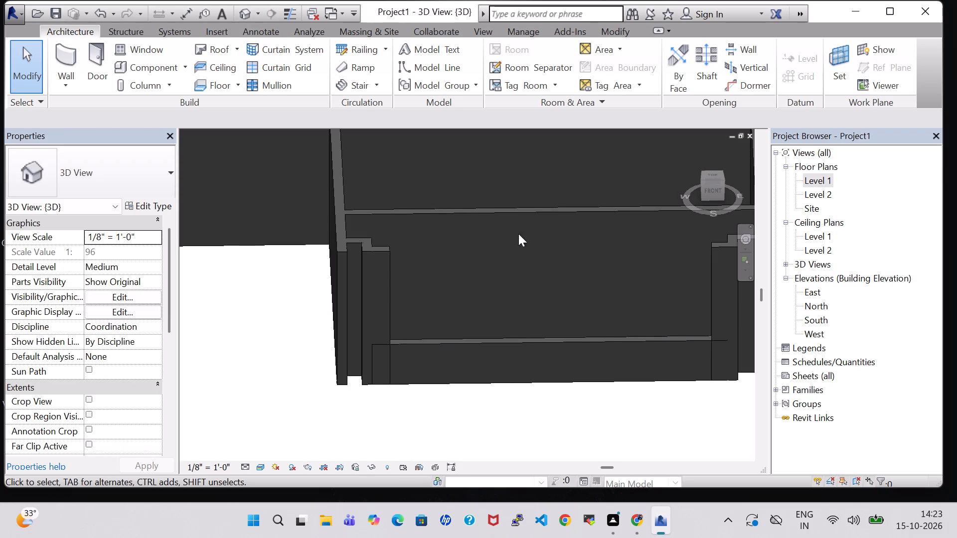
middle_click_drag(496, 405, 441, 405, "shift")
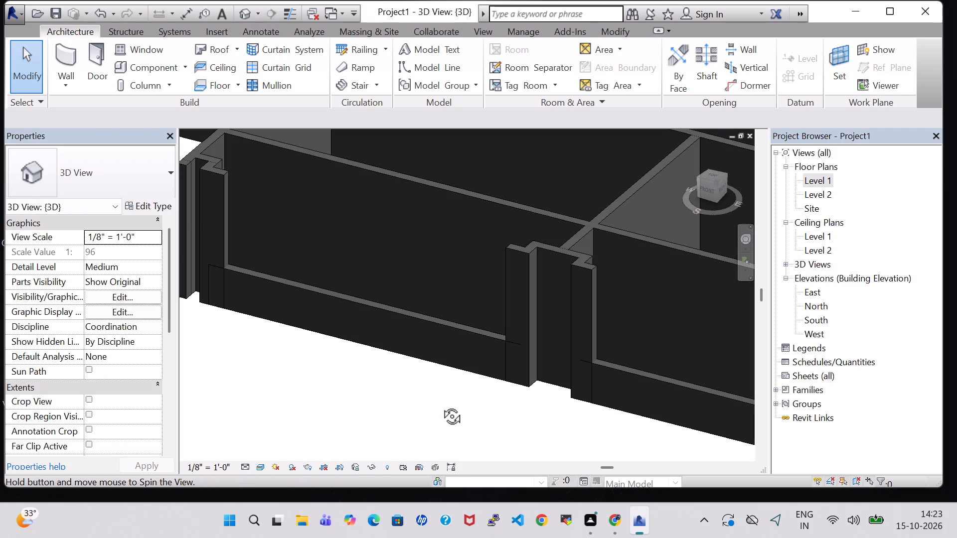
middle_click_drag(441, 405, 471, 406, "shift")
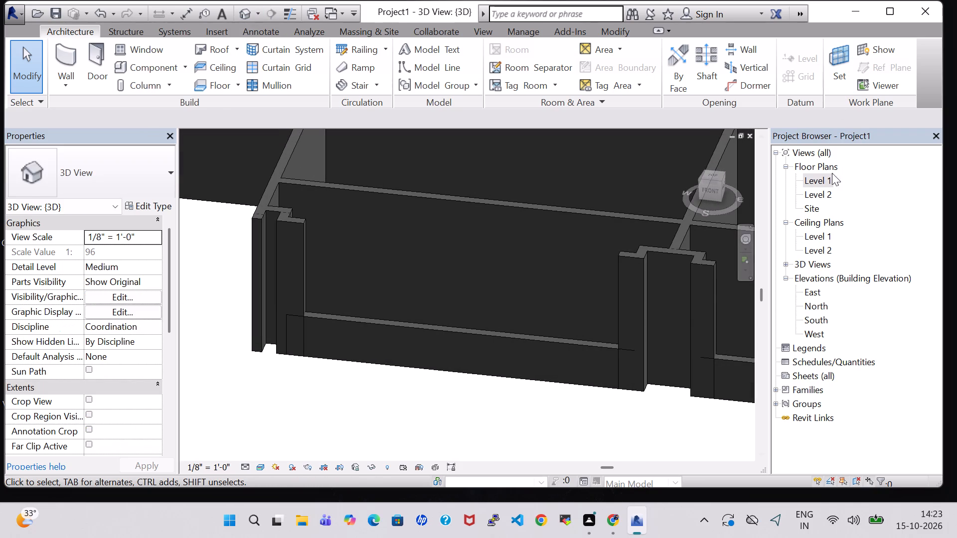
double_click(822, 179)
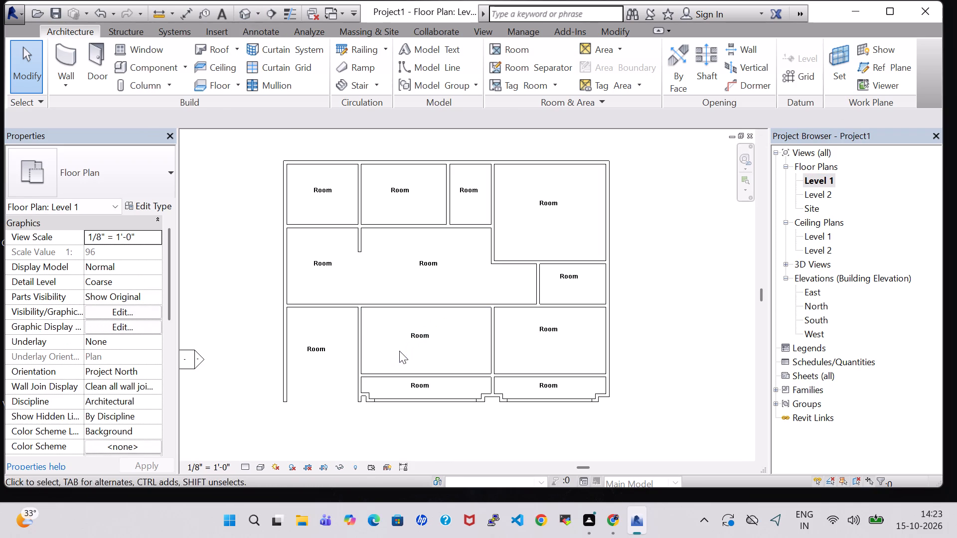
scroll(351, 415, "up", 12)
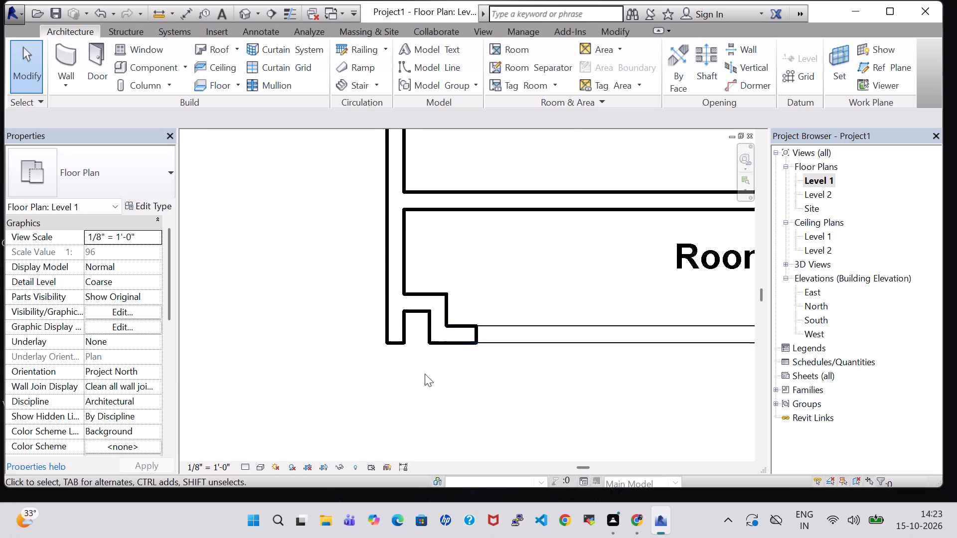
scroll(414, 377, "down", 1)
scroll(473, 347, "down", 5)
middle_click_drag(511, 398, 437, 399)
scroll(437, 399, "down", 4)
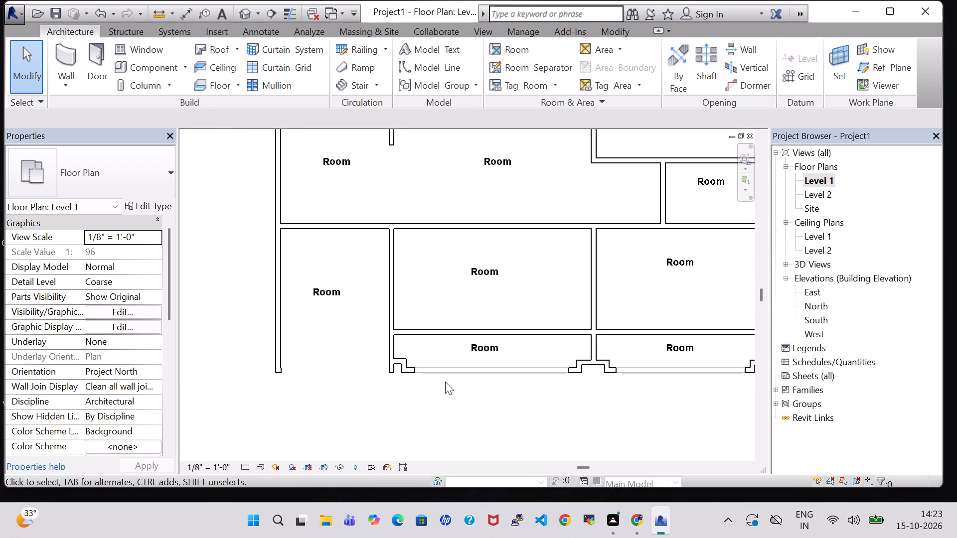
scroll(445, 382, "down", 1)
middle_click_drag(540, 221, 486, 274)
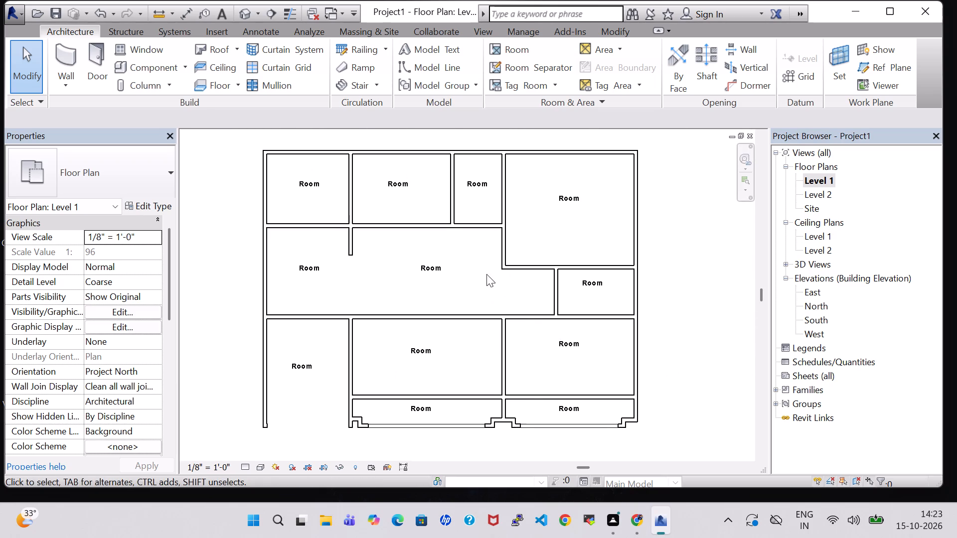
middle_click(664, 287)
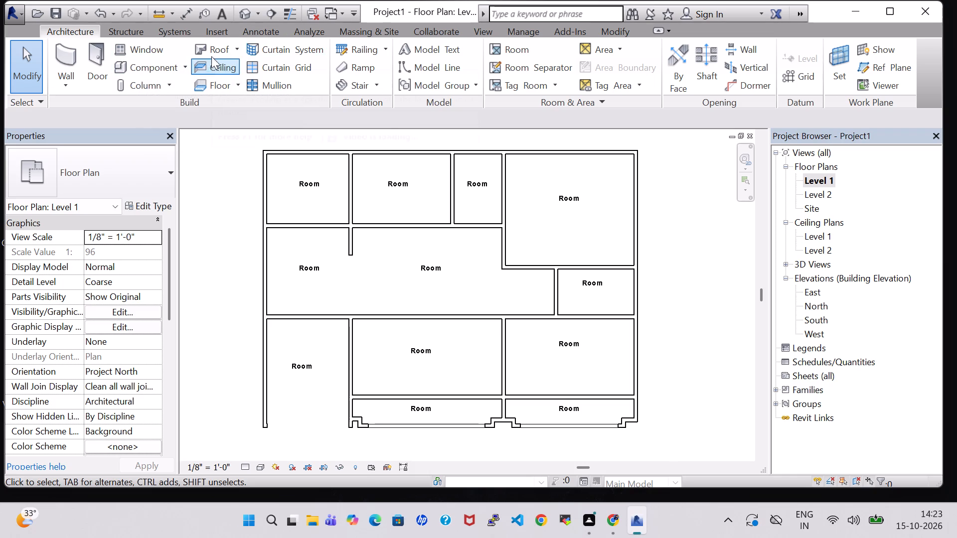
Create a Handrail - Rectangular railing 21'-4" long along the centerline of the western strip room's low south wall, between its returns.
left_click(354, 46)
scroll(365, 386, "up", 9)
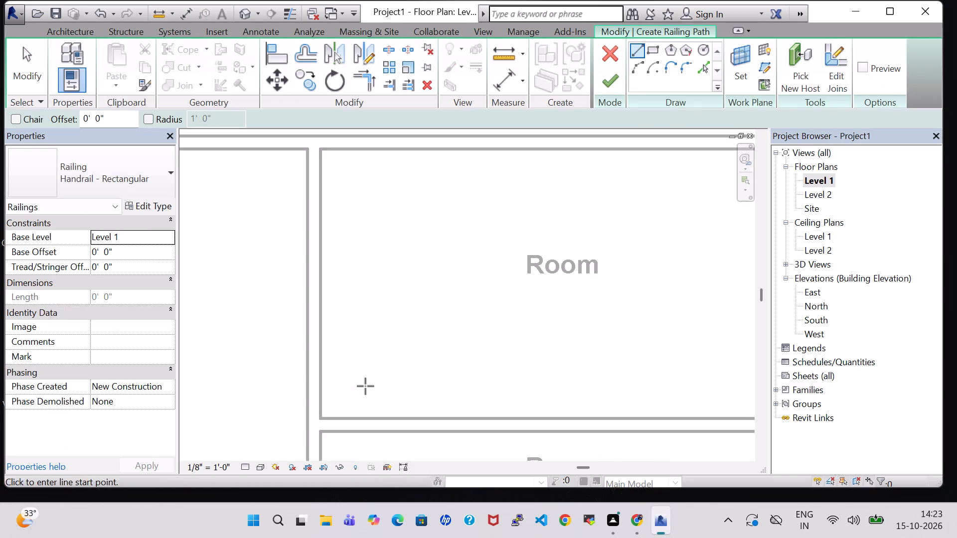
middle_click_drag(361, 447, 444, 176)
scroll(445, 192, "up", 3)
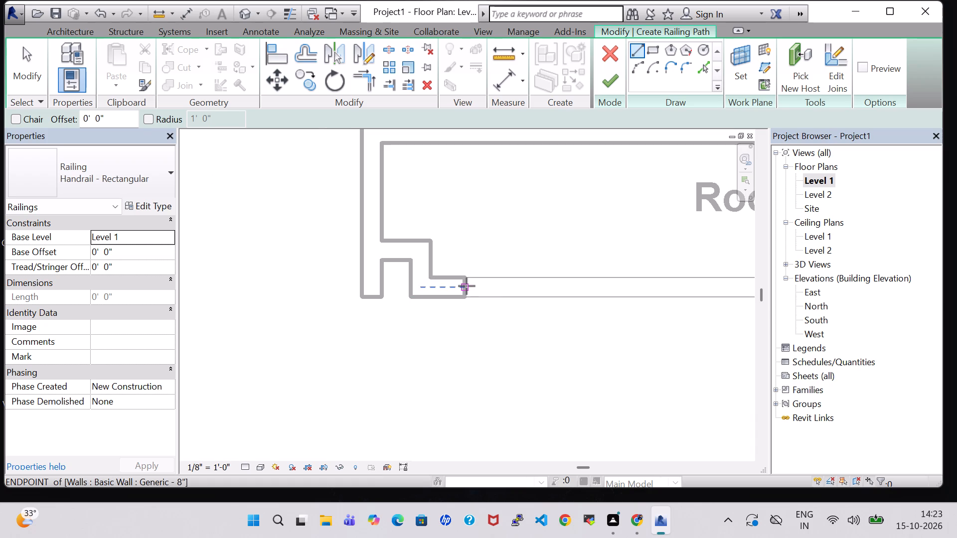
left_click(467, 286)
middle_click_drag(614, 281, 459, 280)
scroll(459, 280, "down", 2)
middle_click_drag(462, 280, 404, 277)
scroll(438, 282, "down", 2)
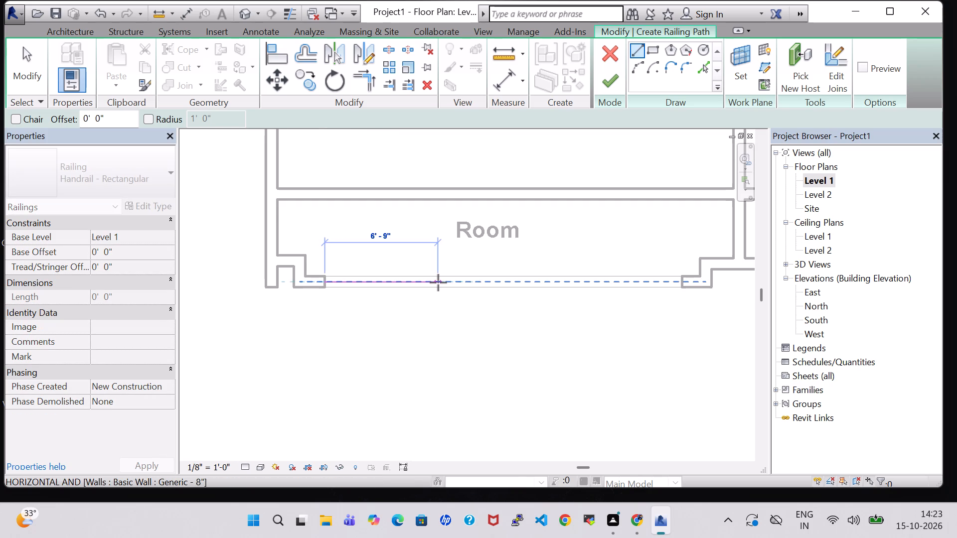
scroll(681, 289, "up", 5)
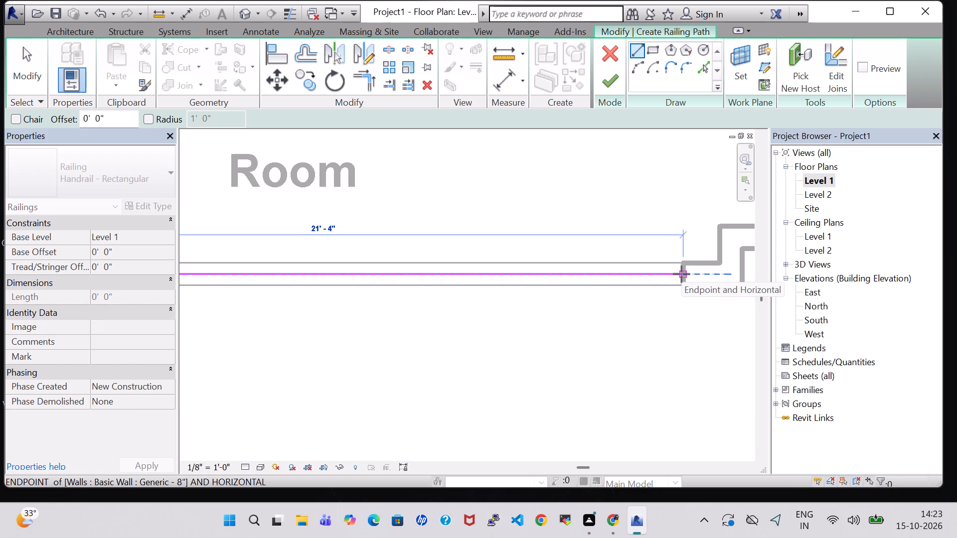
left_click(681, 274)
scroll(662, 321, "down", 5)
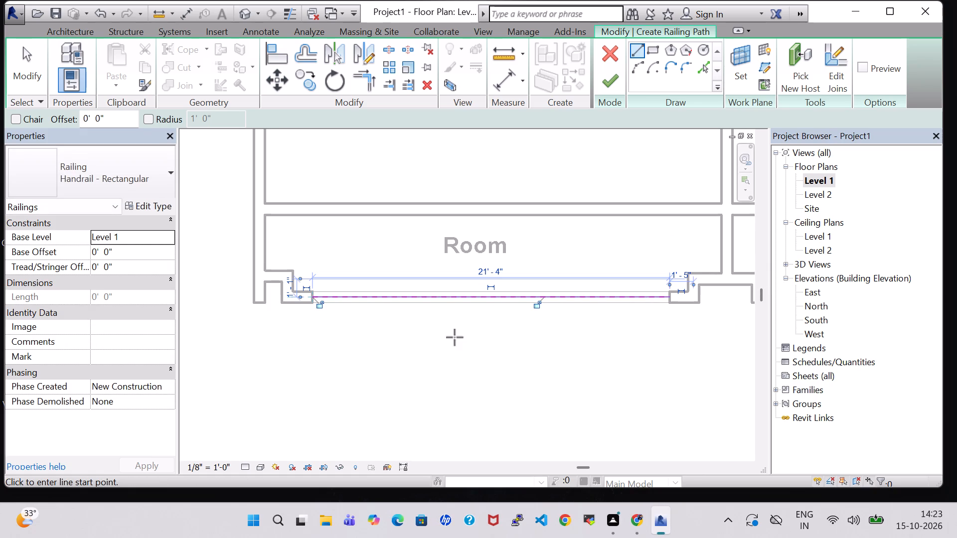
left_click(614, 83)
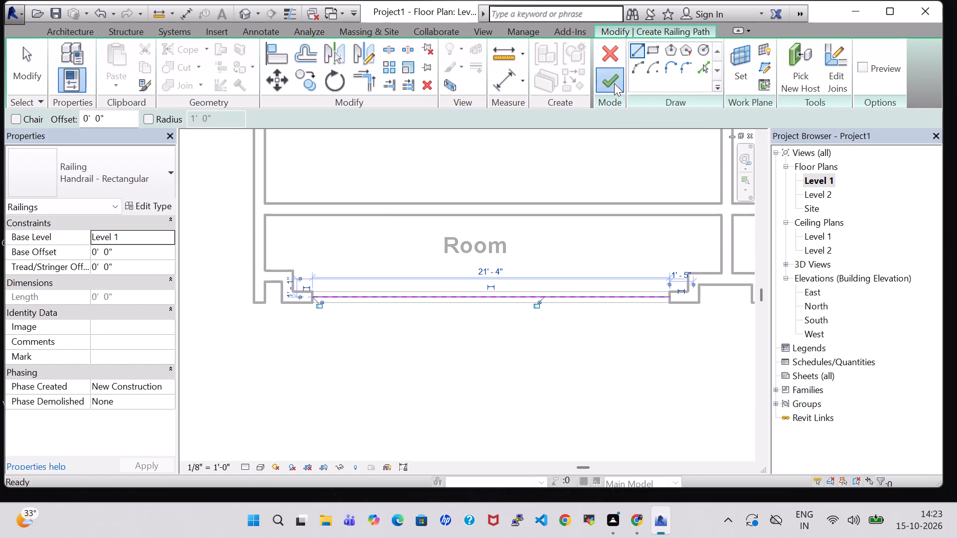
Create a Handrail - Rectangular railing 17'-10" long along the centerline of the southeast strip room's low south wall, between its returns.
scroll(547, 371, "down", 2)
middle_click(547, 371)
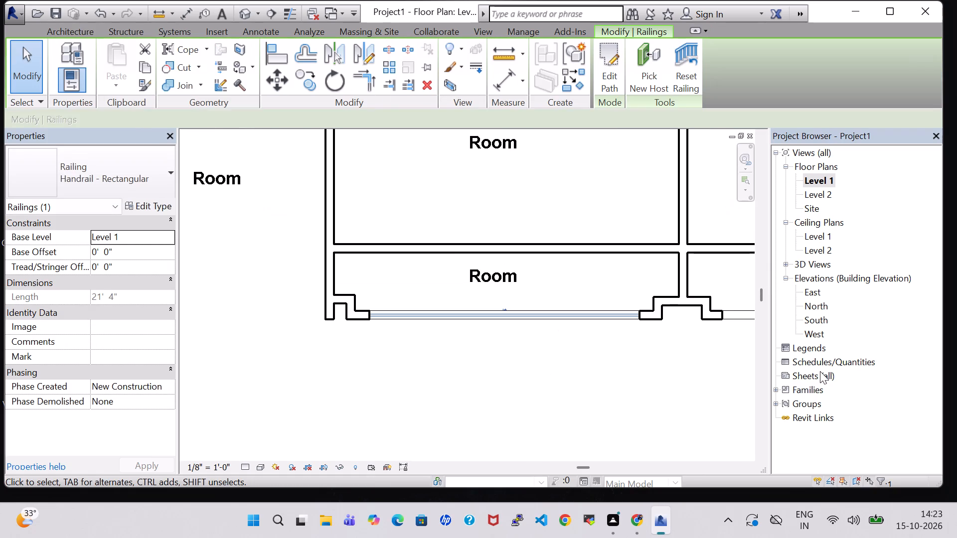
middle_click_drag(581, 393, 324, 414)
scroll(326, 414, "down", 1)
middle_click(354, 426)
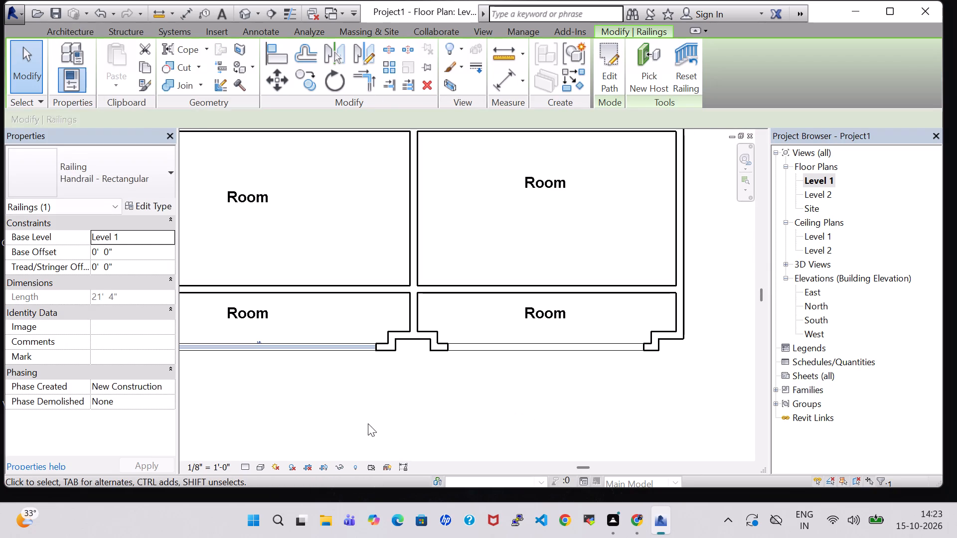
scroll(371, 421, "up", 2)
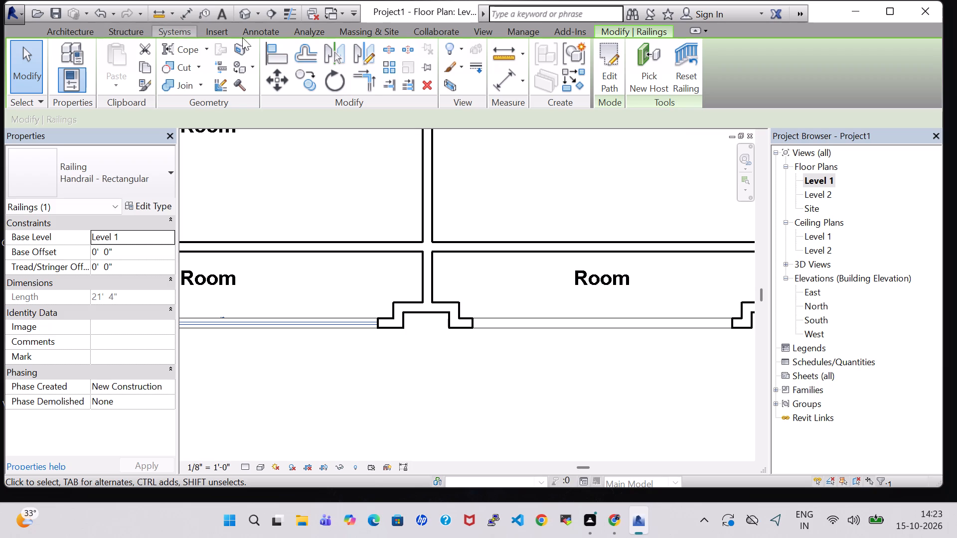
left_click(70, 33)
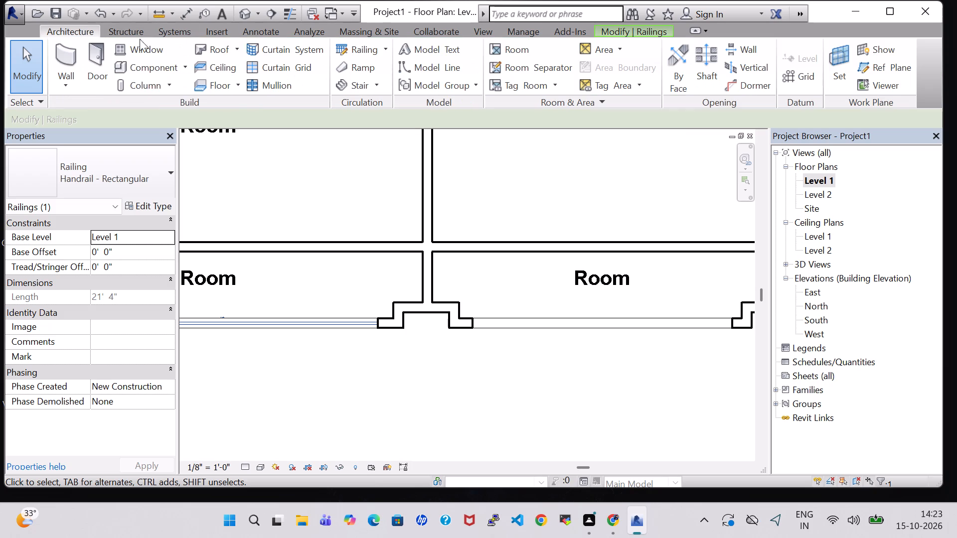
left_click(363, 44)
scroll(433, 284, "up", 5)
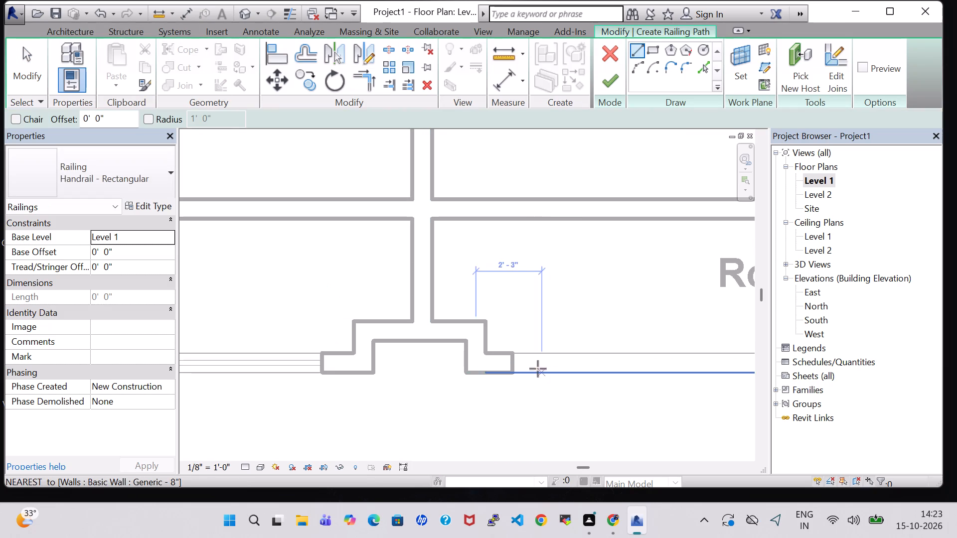
left_click(513, 364)
middle_click_drag(707, 371, 584, 372)
scroll(584, 372, "down", 1)
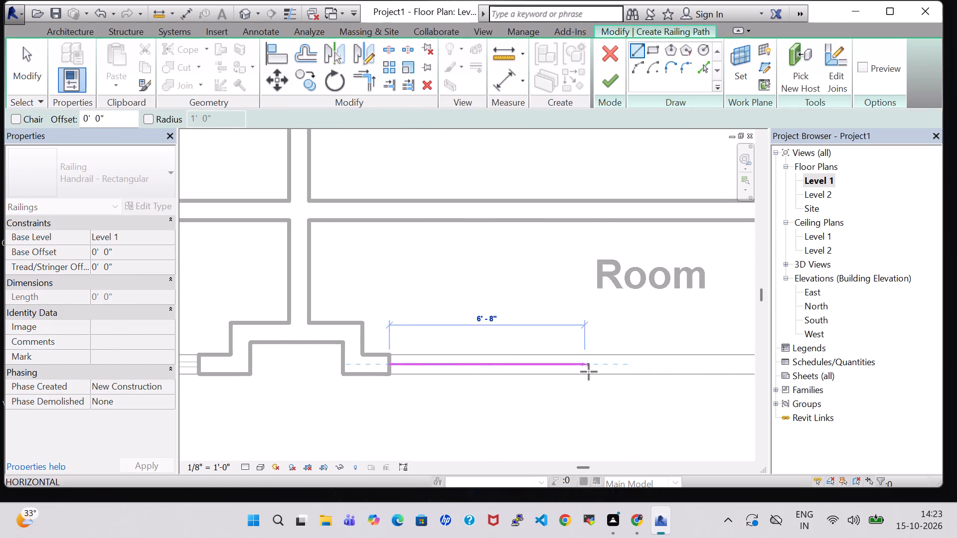
middle_click_drag(591, 371, 481, 374)
middle_click_drag(628, 374, 543, 373)
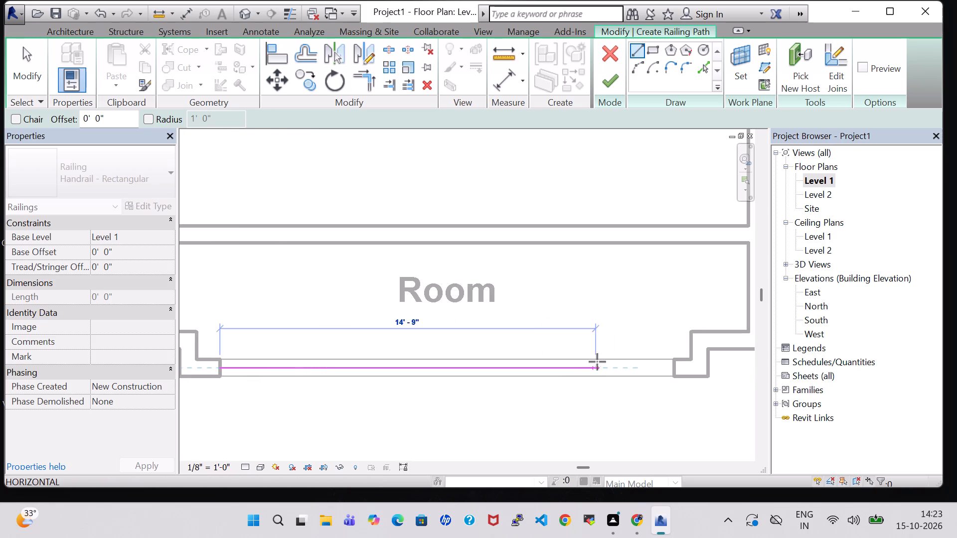
left_click(674, 370)
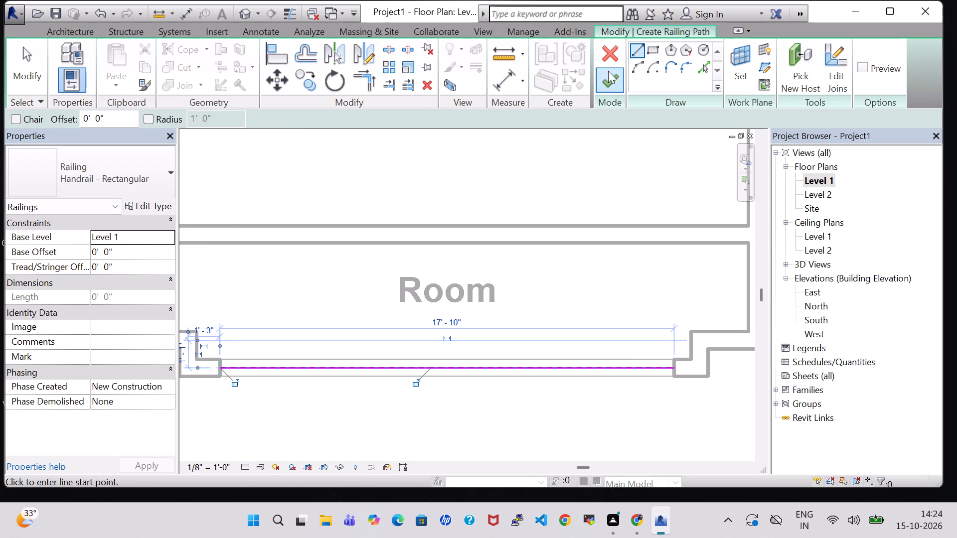
left_click(613, 73)
In the default 3D view, set the base offset of the western strip room's railing to 3' 0".
left_click(249, 8)
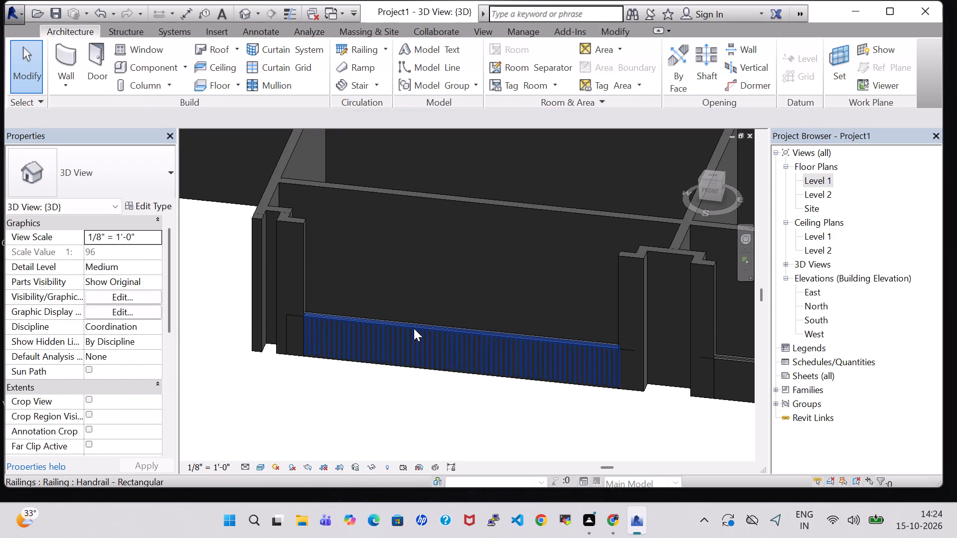
left_click(414, 325)
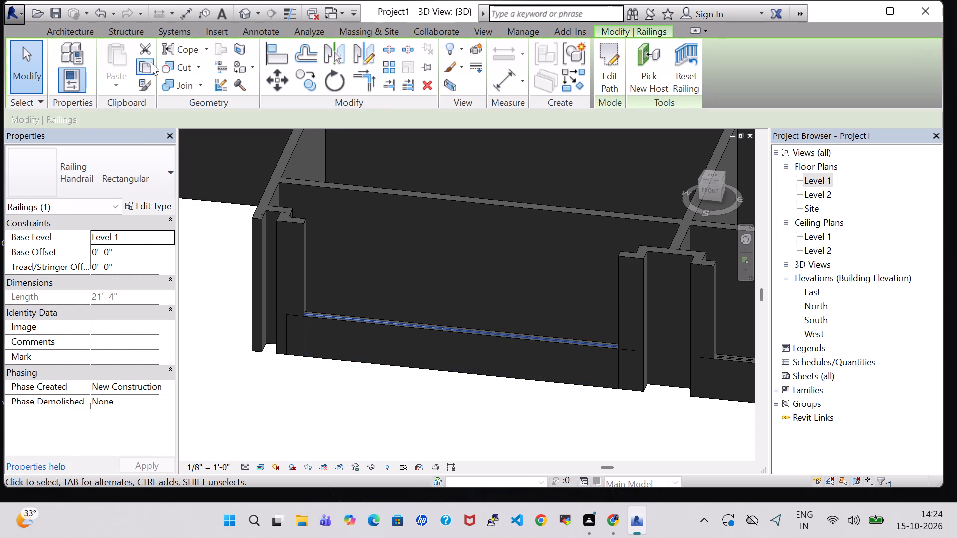
left_click(98, 253)
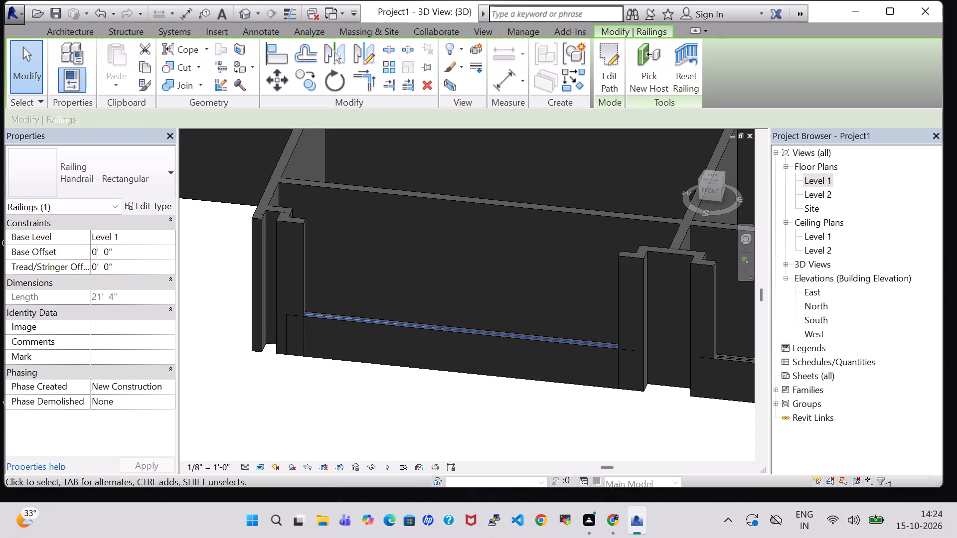
key("BackSpace")
key("3")
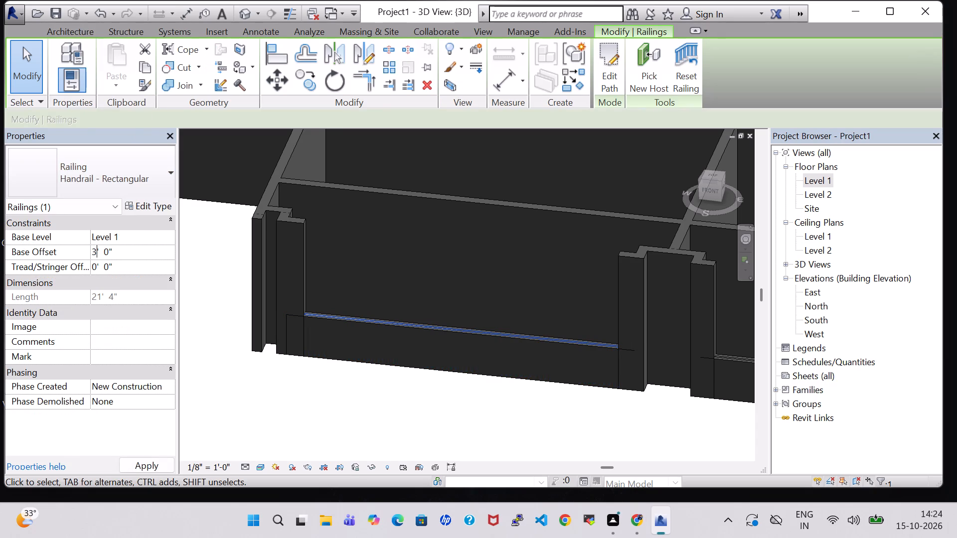
key("Return")
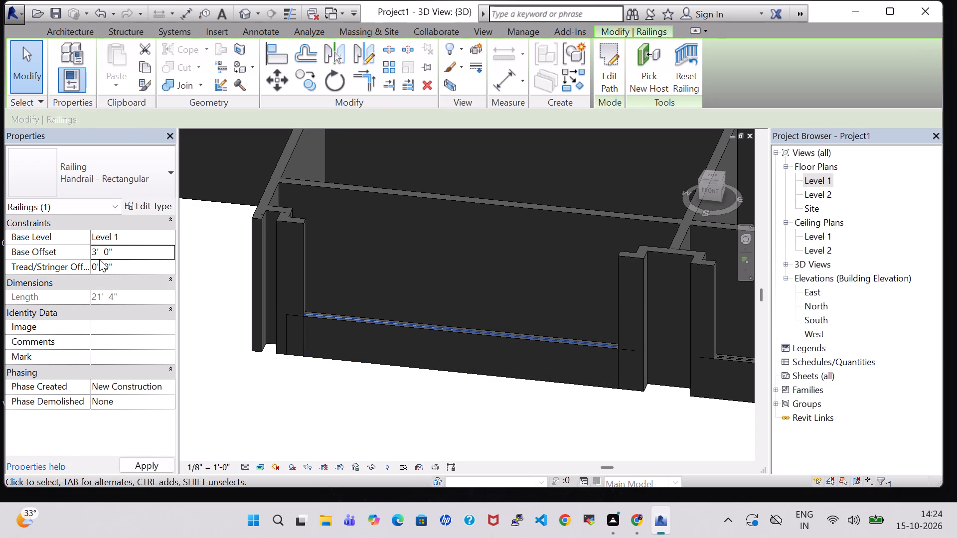
left_click(343, 412)
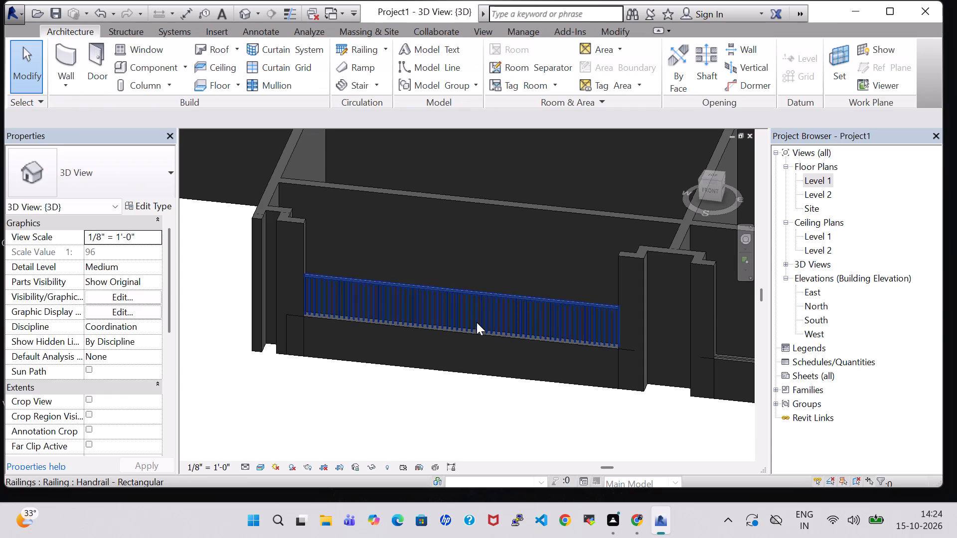
Change the western strip room's railing to the Glass Panel - Bottom Fill type.
left_click(478, 307)
left_click(167, 179)
scroll(144, 242, "up", 3)
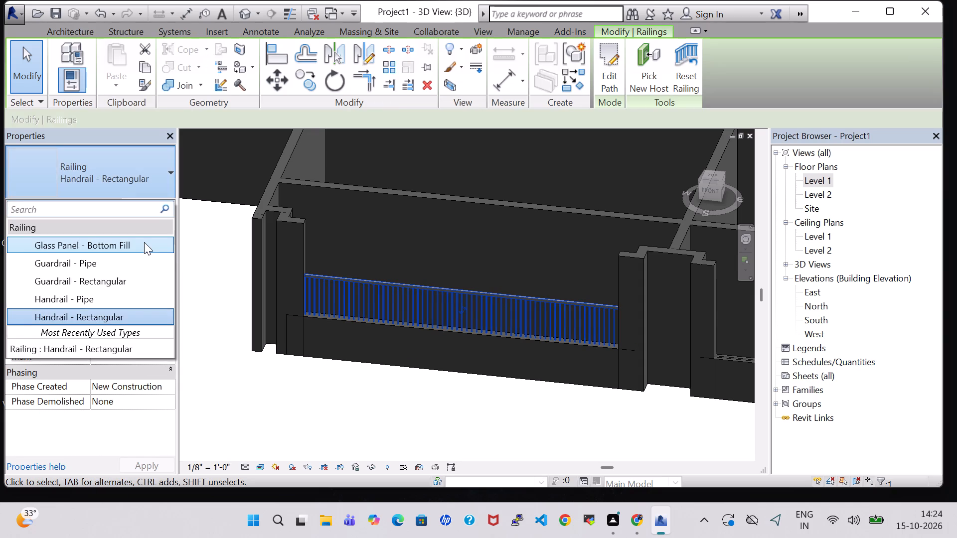
left_click(142, 243)
left_click(420, 406)
Change the southeast strip room's railing to the Glass Panel - Bottom Fill type.
middle_click_drag(620, 425, 411, 425)
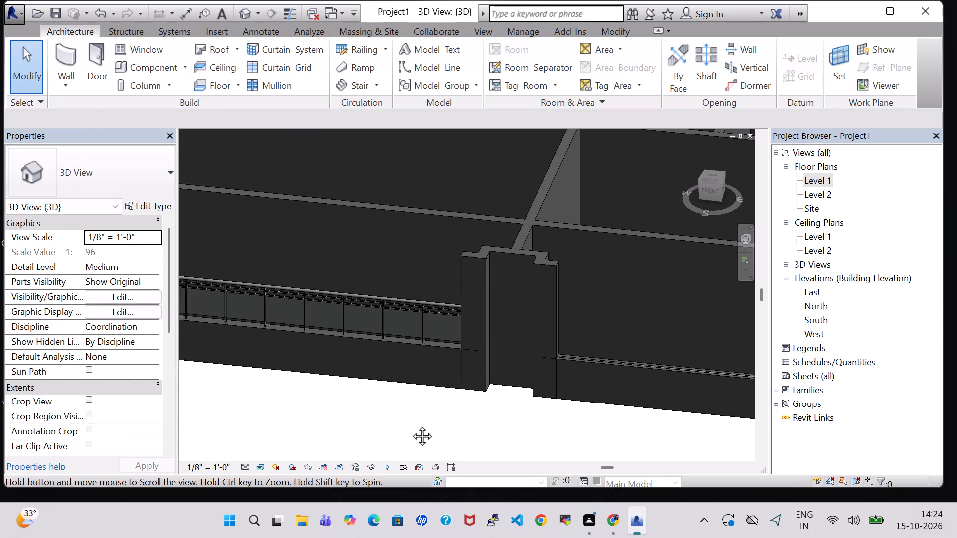
middle_click_drag(411, 425, 397, 425)
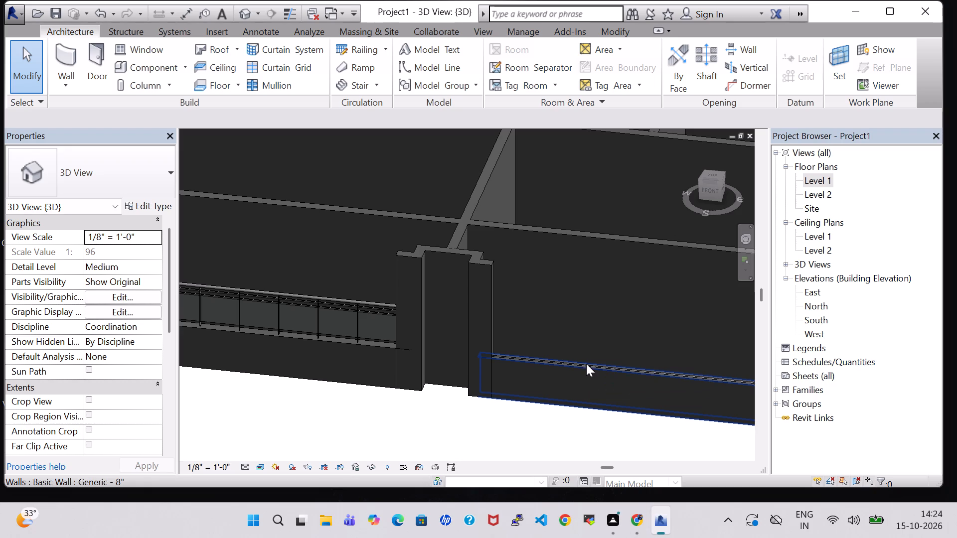
left_click(586, 366)
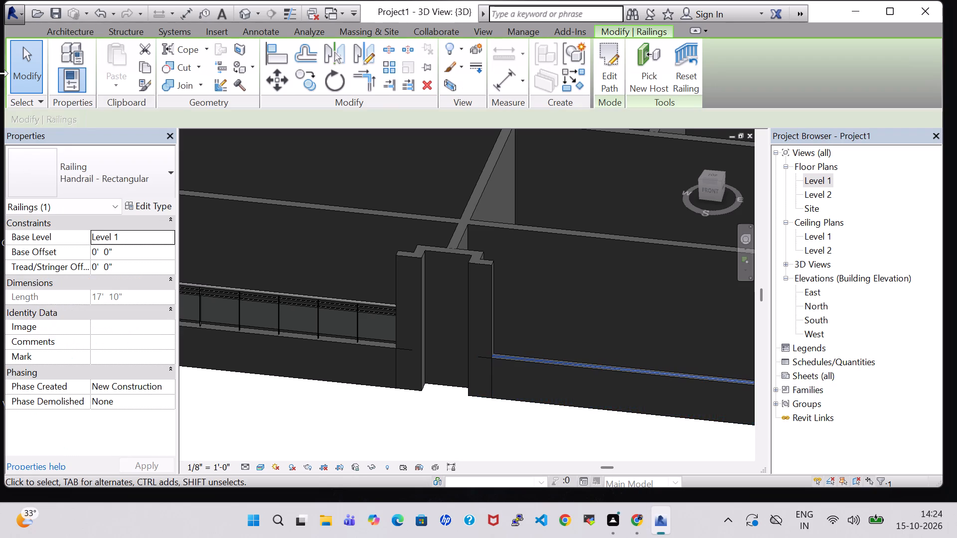
left_click(156, 174)
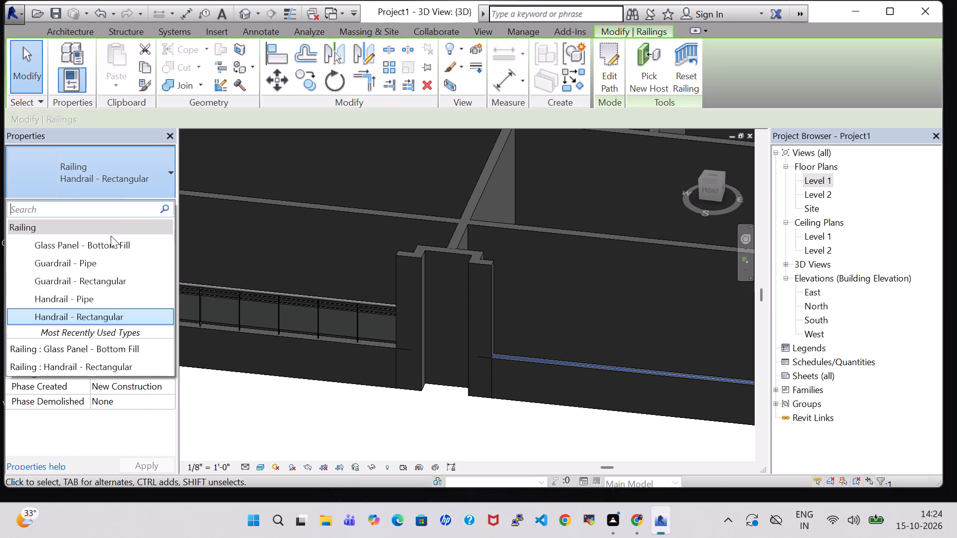
left_click(113, 247)
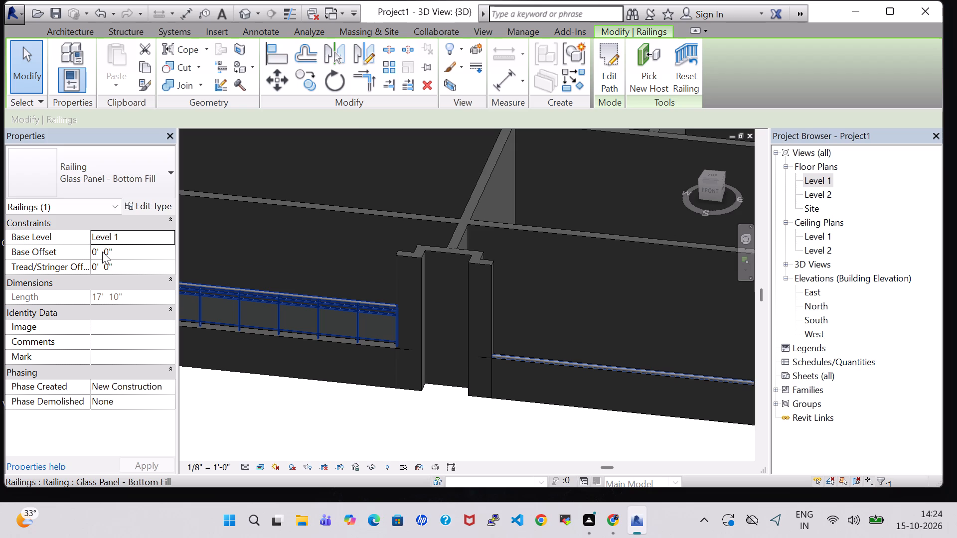
Set the base offset of the southeast strip room's railing to 3' 0".
left_click(97, 251)
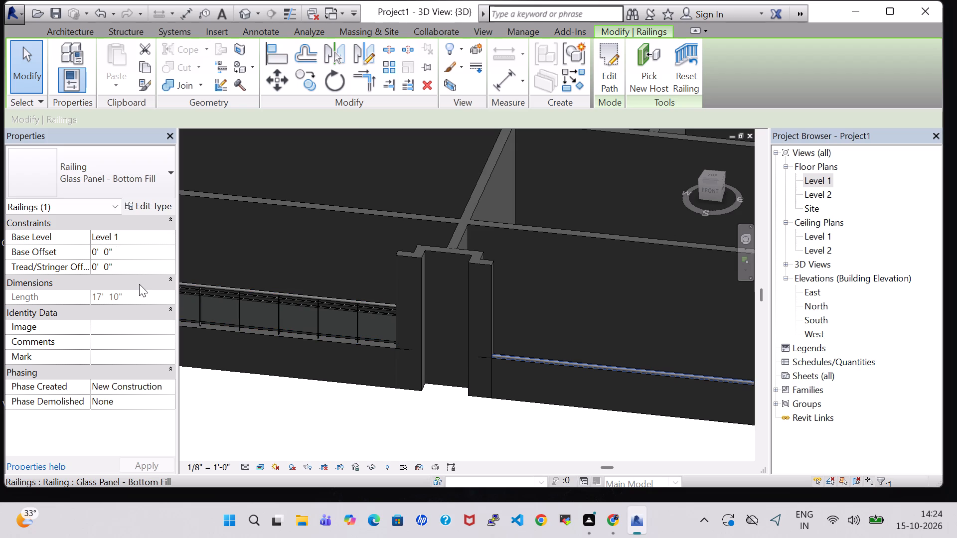
key("BackSpace")
key("3")
key("Return")
Examine both glass panel railings and the surrounding southern walls in 3D from the front, side and above.
scroll(499, 402, "down", 2)
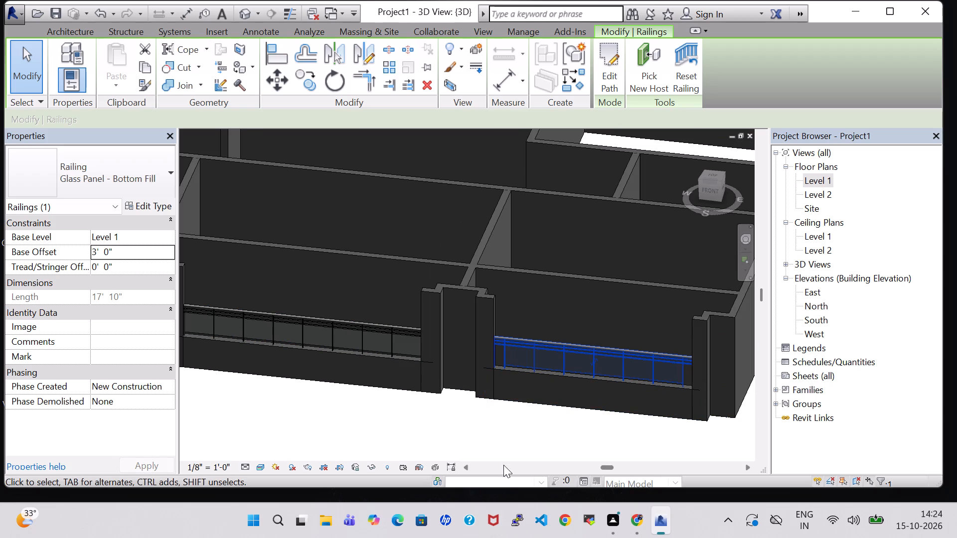
scroll(453, 444, "down", 1)
middle_click_drag(453, 444, 477, 453, "shift")
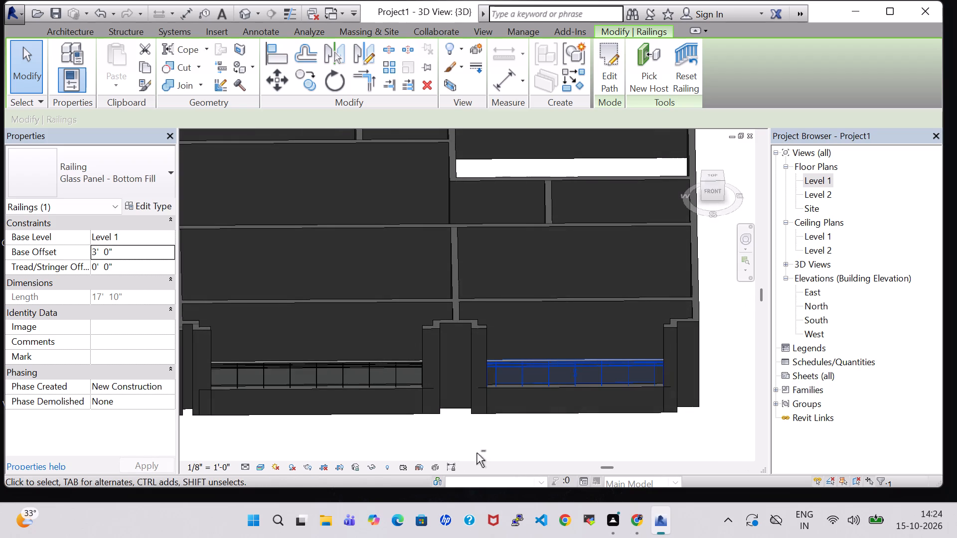
middle_click_drag(481, 442, 485, 403)
middle_click_drag(732, 366, 733, 362, "shift")
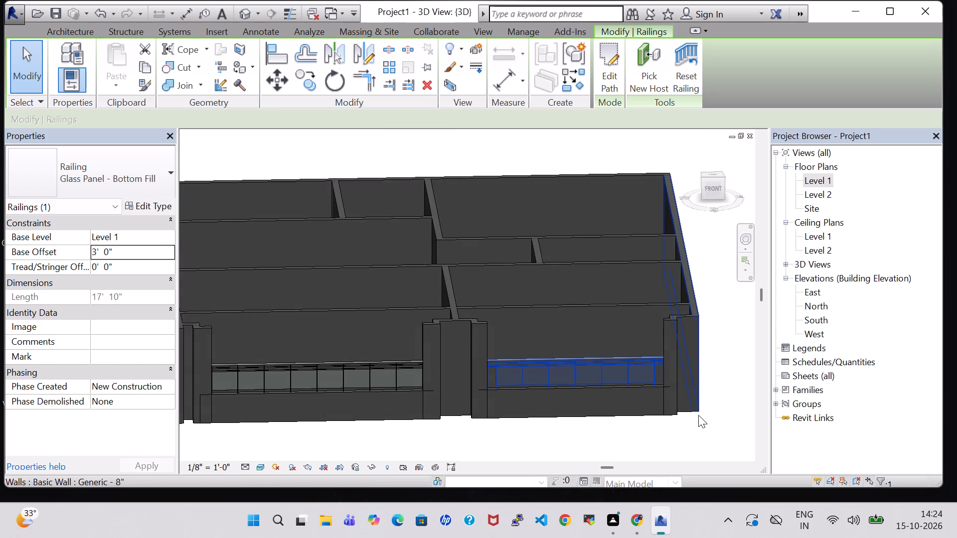
middle_click_drag(611, 437, 707, 442, "shift")
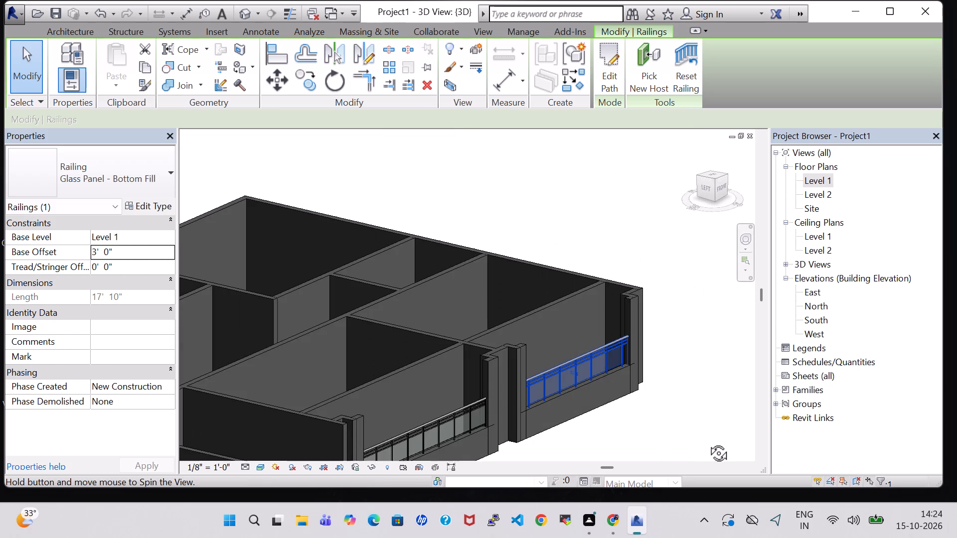
middle_click_drag(707, 442, 715, 442, "shift")
middle_click_drag(646, 414, 718, 441, "shift")
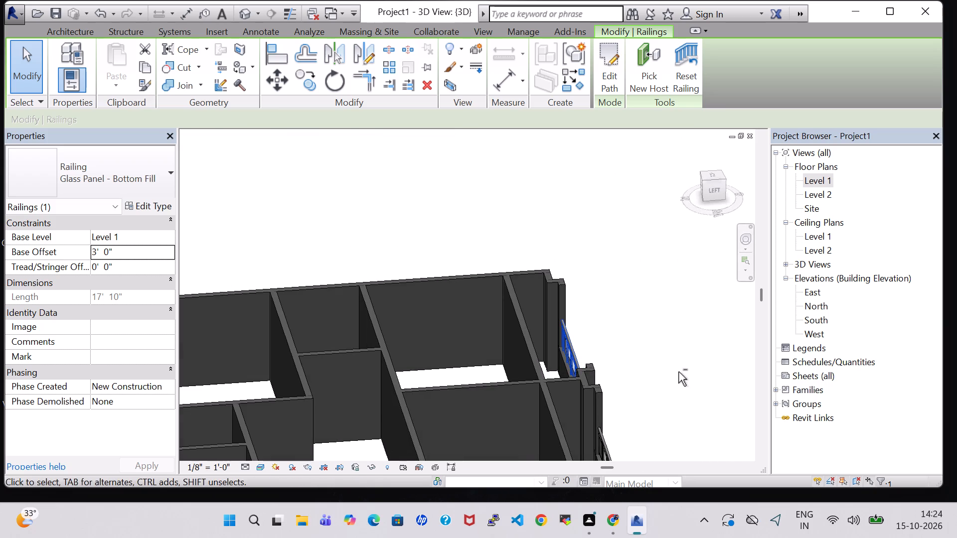
middle_click_drag(678, 372, 665, 397, "shift")
scroll(678, 372, "down", 1, "shift")
middle_click_drag(665, 397, 659, 355)
scroll(659, 357, "up", 1)
middle_click(661, 335, "shift")
scroll(661, 335, "down", 1, "shift")
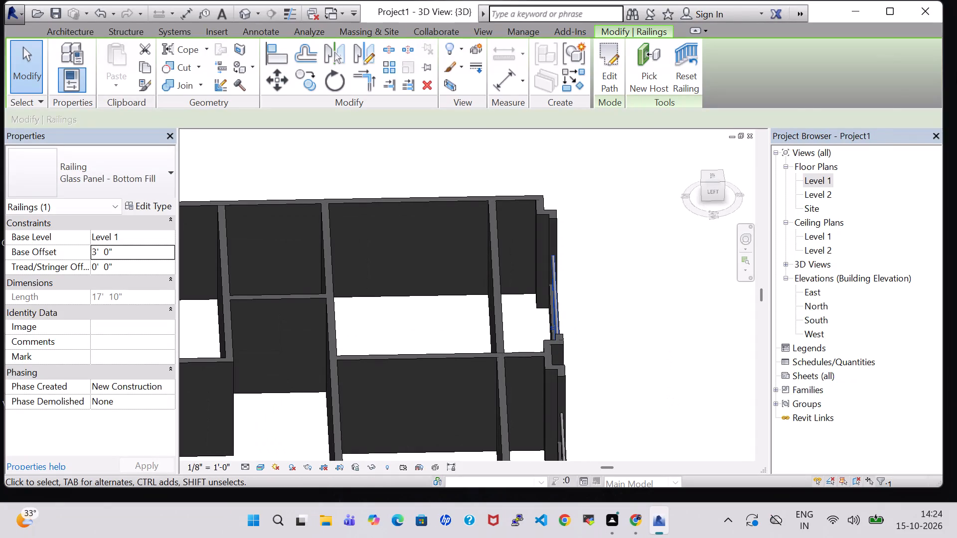
In the Level 1 floor plan, clear the room name in the northwest corner room's tag.
double_click(831, 180)
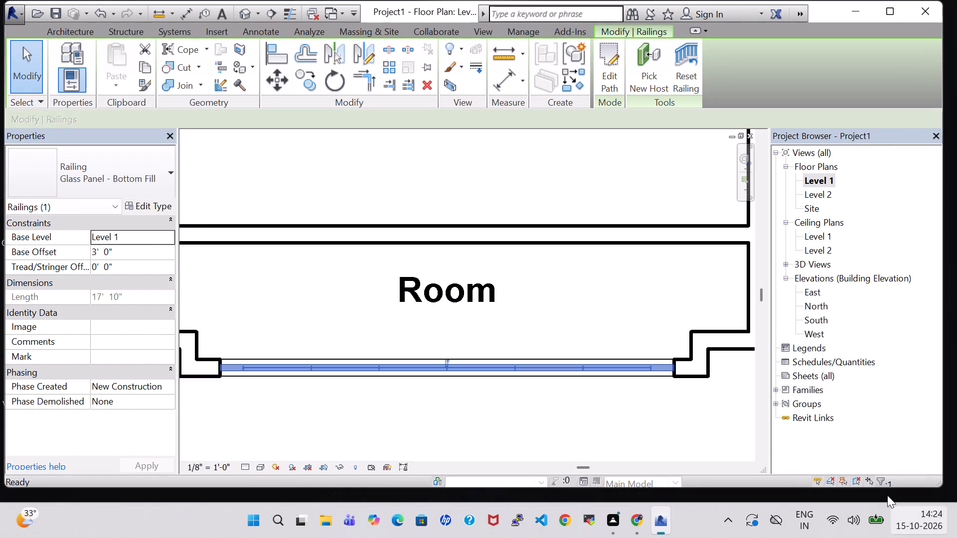
scroll(530, 318, "down", 6)
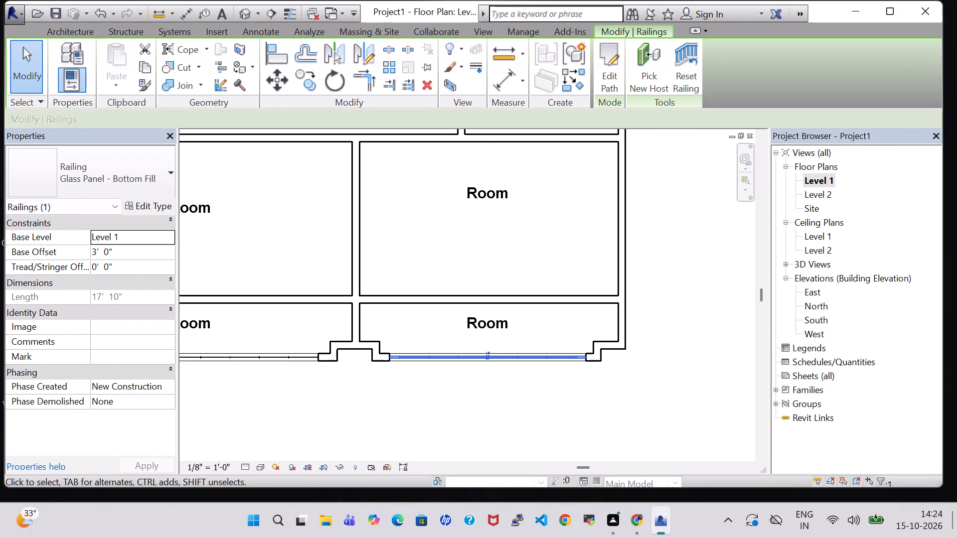
scroll(355, 175, "down", 2)
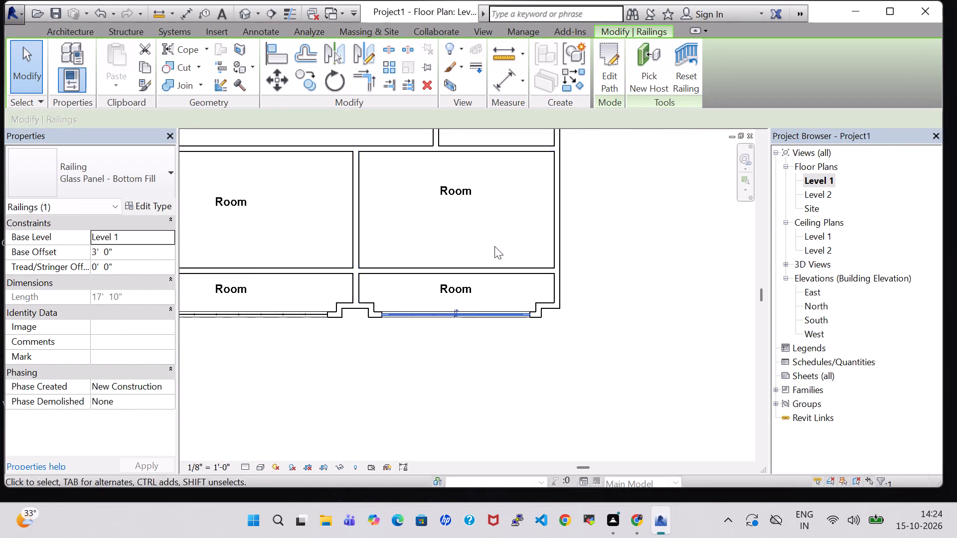
scroll(530, 260, "down", 1)
middle_click_drag(616, 252, 694, 357)
scroll(669, 314, "down", 1)
middle_click_drag(669, 309, 697, 321)
scroll(697, 321, "down", 2)
middle_click_drag(705, 269, 659, 292)
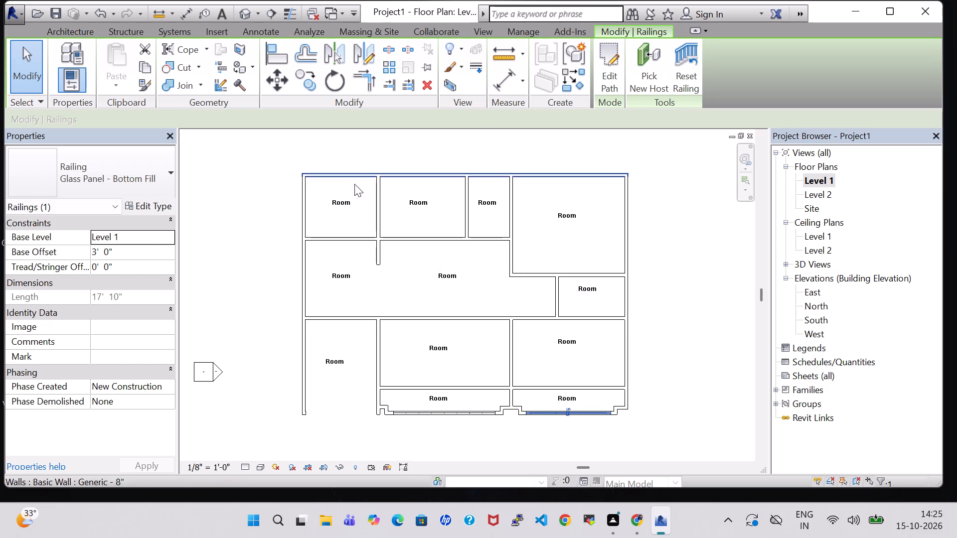
double_click(345, 206)
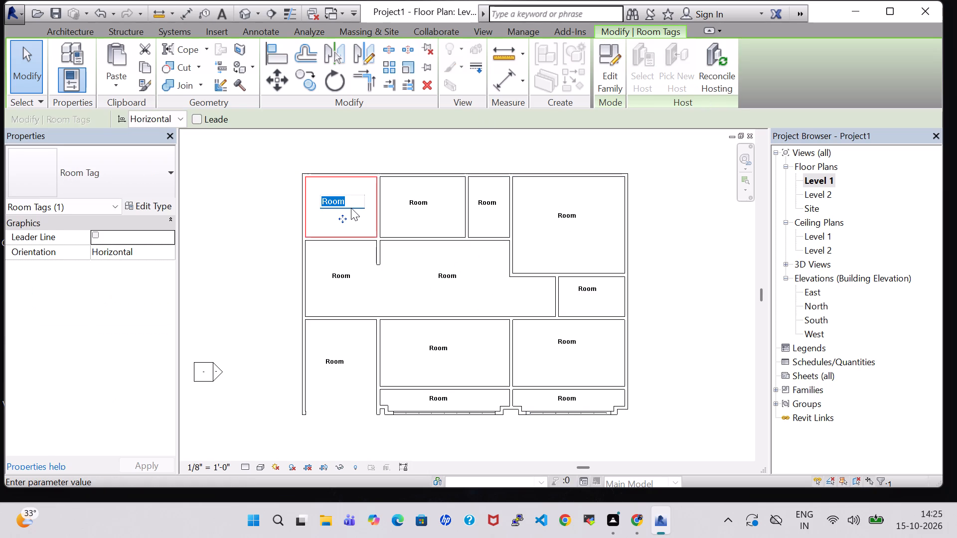
key("BackSpace")
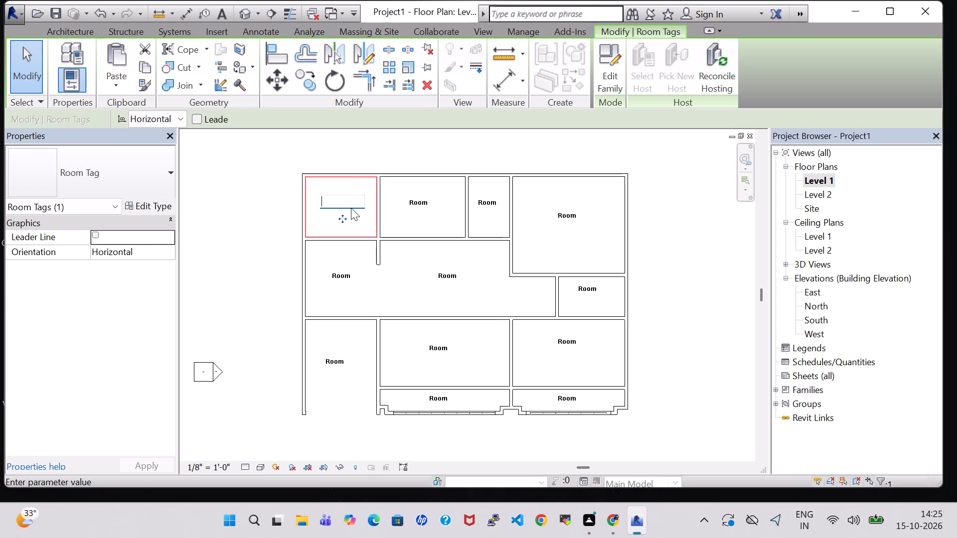
left_click(352, 200)
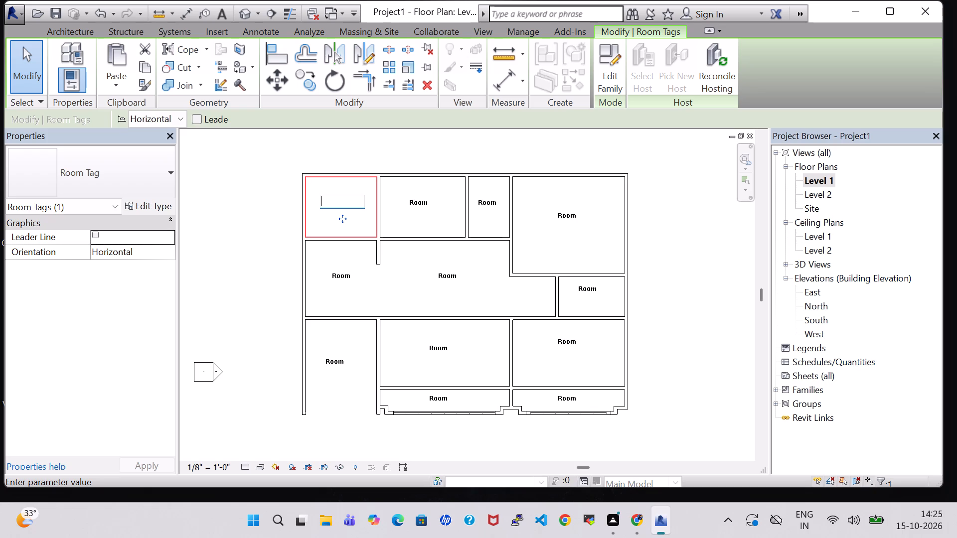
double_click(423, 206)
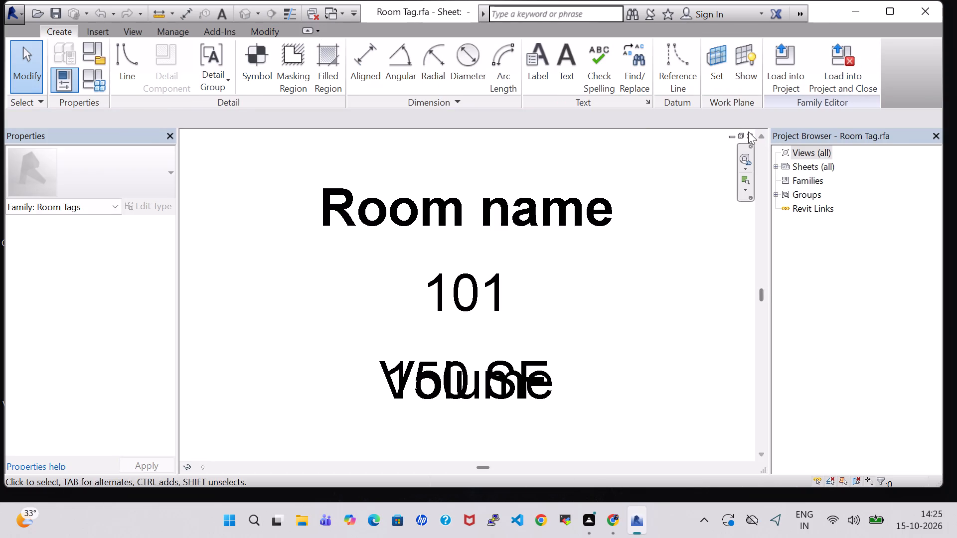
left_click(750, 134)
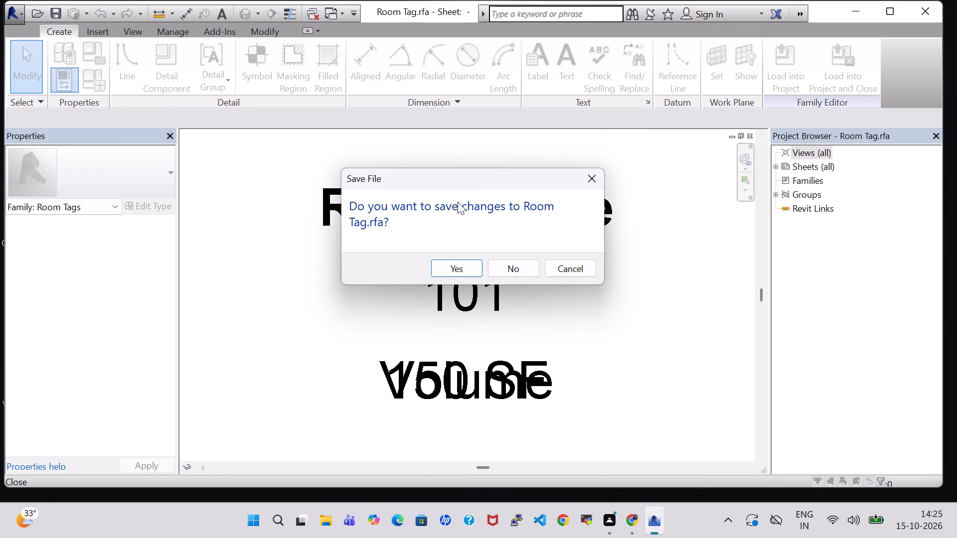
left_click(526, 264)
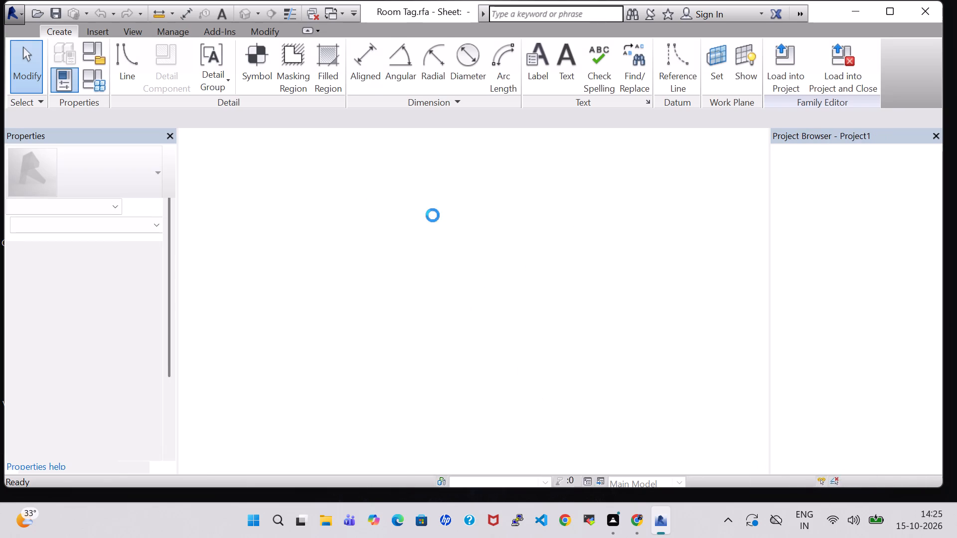
Rename the room directly east of the northwest corner room as KITCHEN through its tag.
left_click(424, 202)
left_click(424, 202)
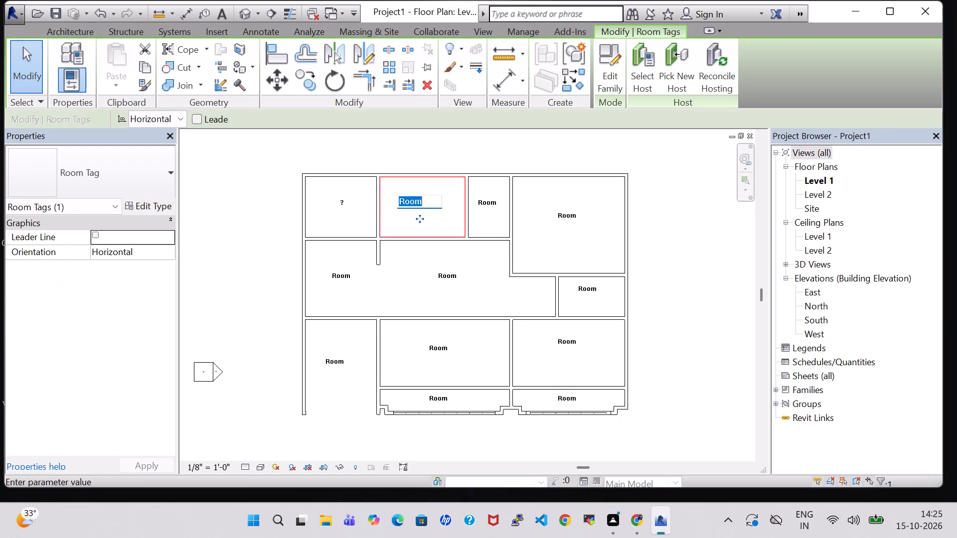
key("BackSpace")
type("KITCHEN")
key("Return")
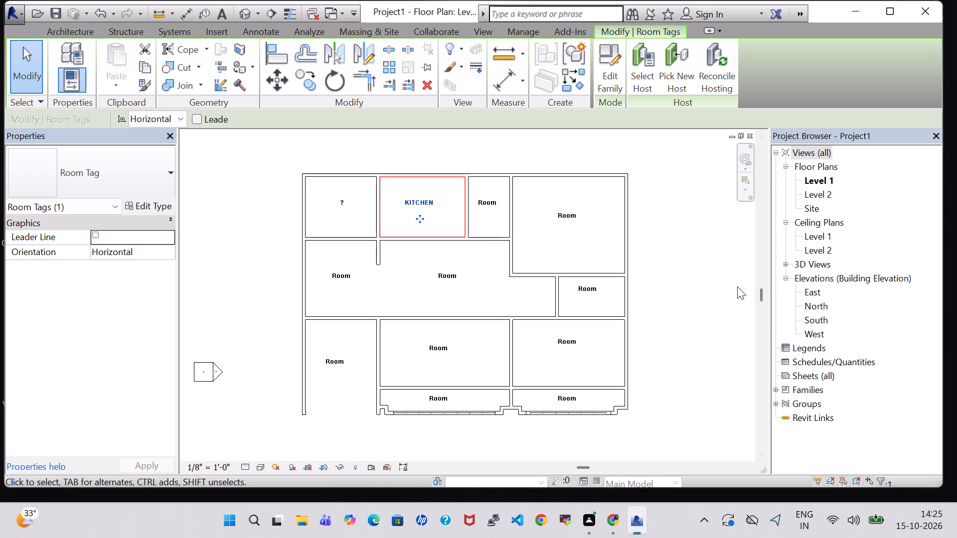
left_click(671, 281)
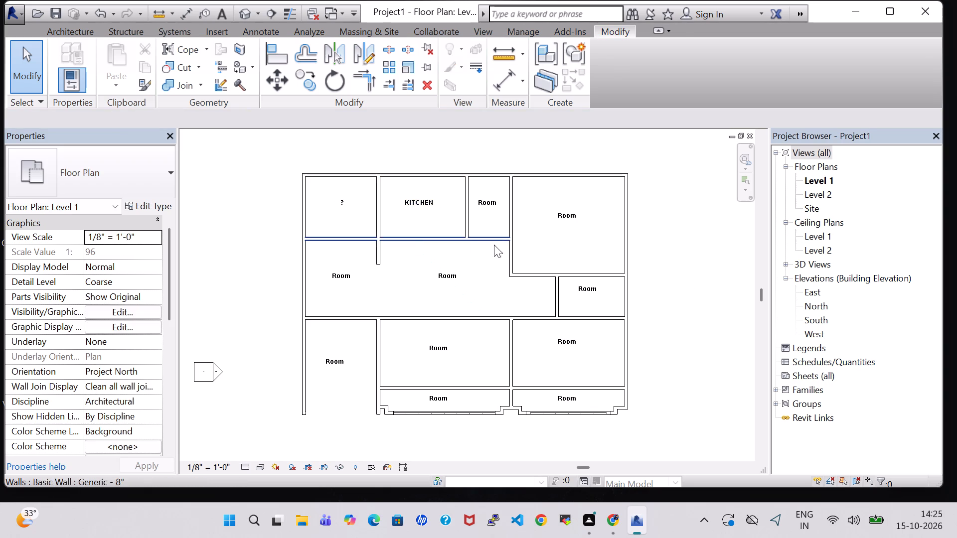
Rename the narrow northern room just east of the kitchen as TOILET.
double_click(497, 203)
key("BackSpace")
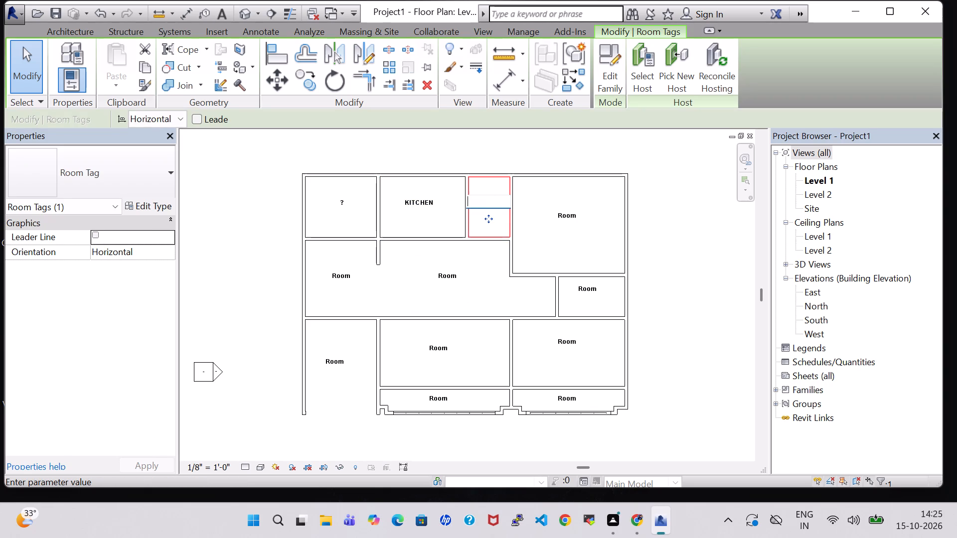
type("TOILET")
key("Return")
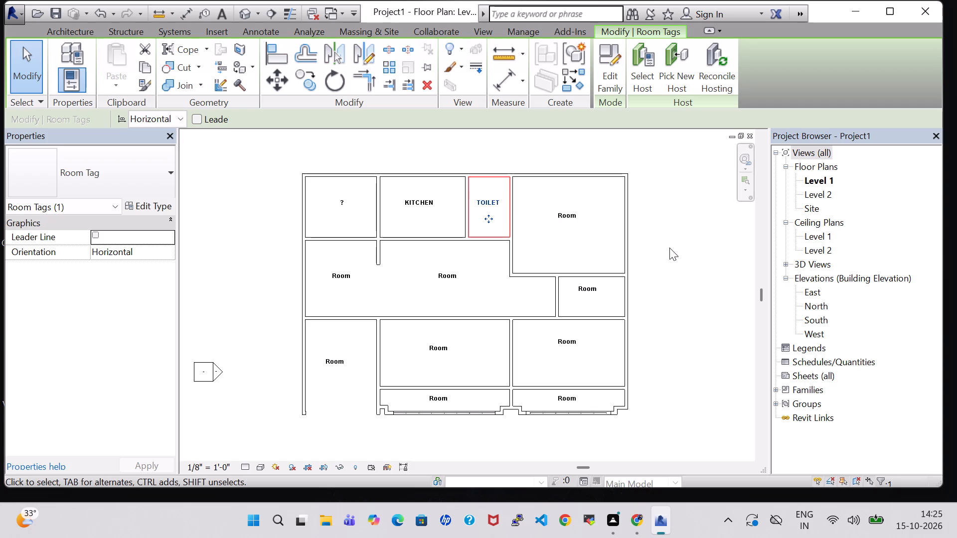
left_click(669, 248)
Rename the large northeast corner room as BED ROOM.
middle_click_drag(669, 247, 636, 284)
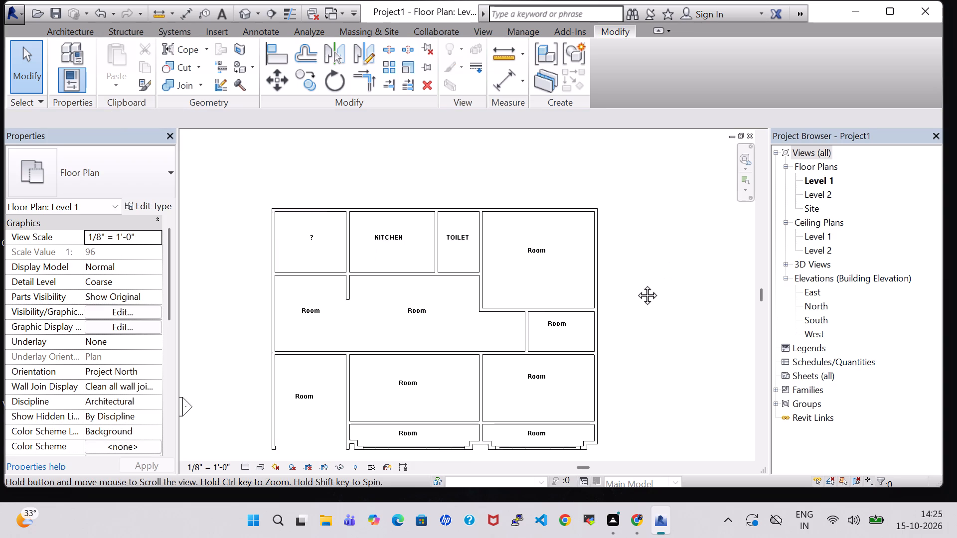
middle_click_drag(636, 284, 634, 286)
double_click(531, 256)
key("BackSpace")
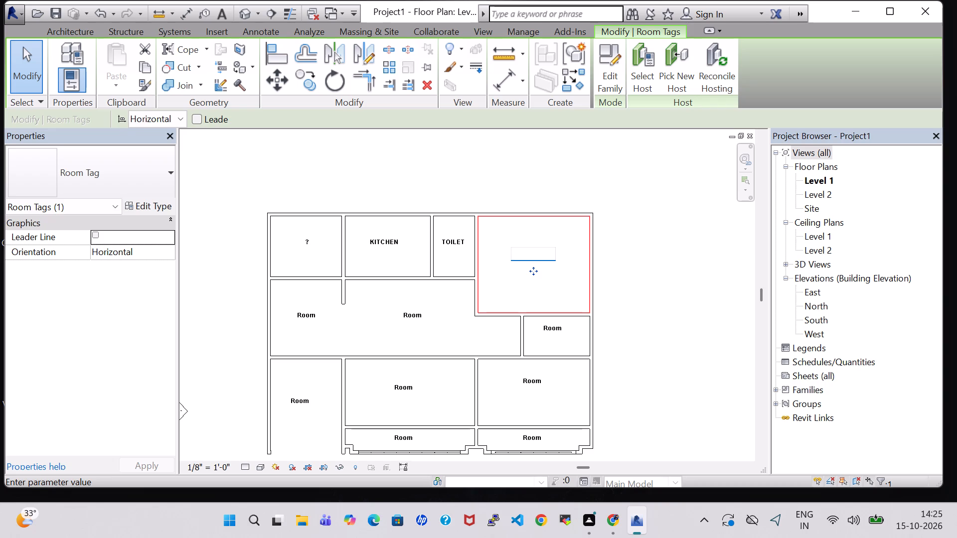
type("BED ROOM")
key("Return")
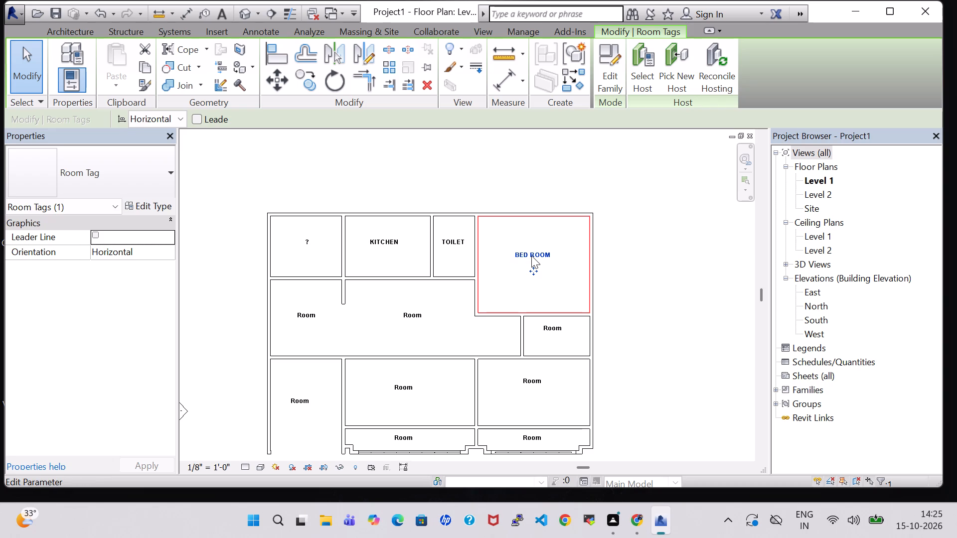
left_click(658, 313)
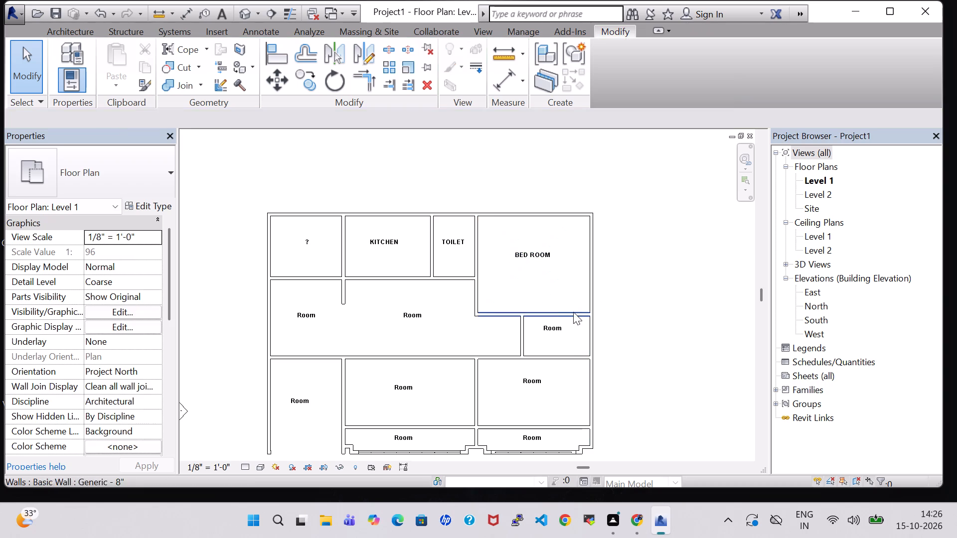
Name the northwest corner room ROOM through its tag.
left_click(303, 242)
left_click(306, 243)
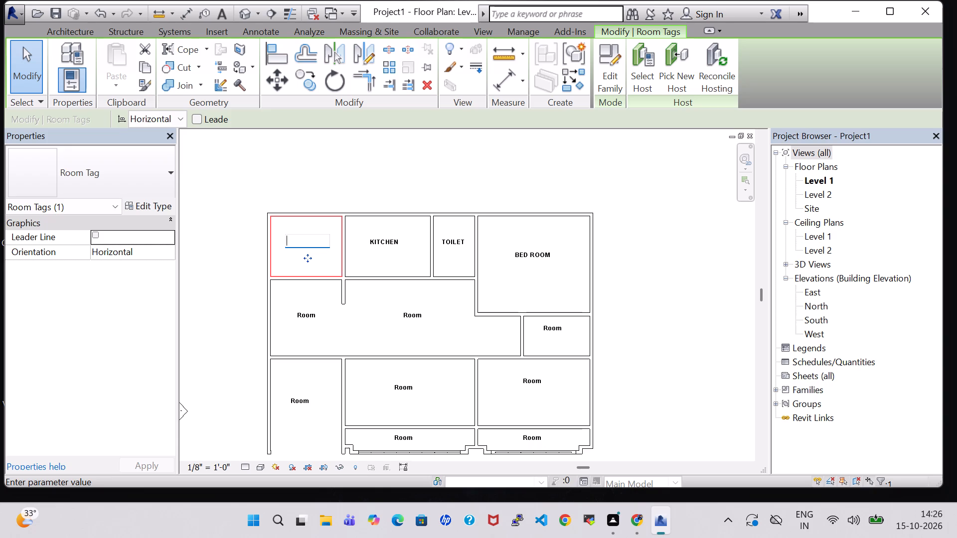
type("ROOM")
key("Return")
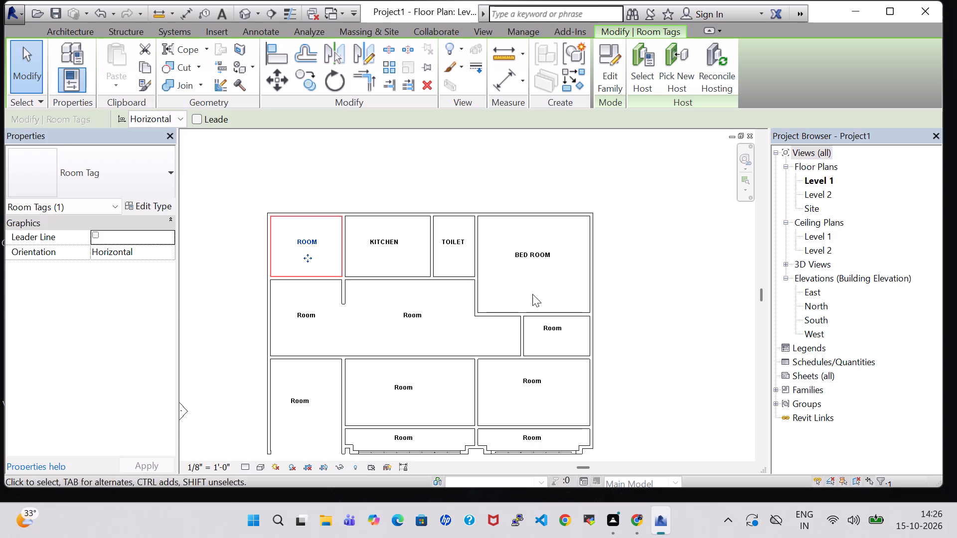
Rename the tag in the western part of the central open space as DRAWING ROOM.
double_click(310, 317)
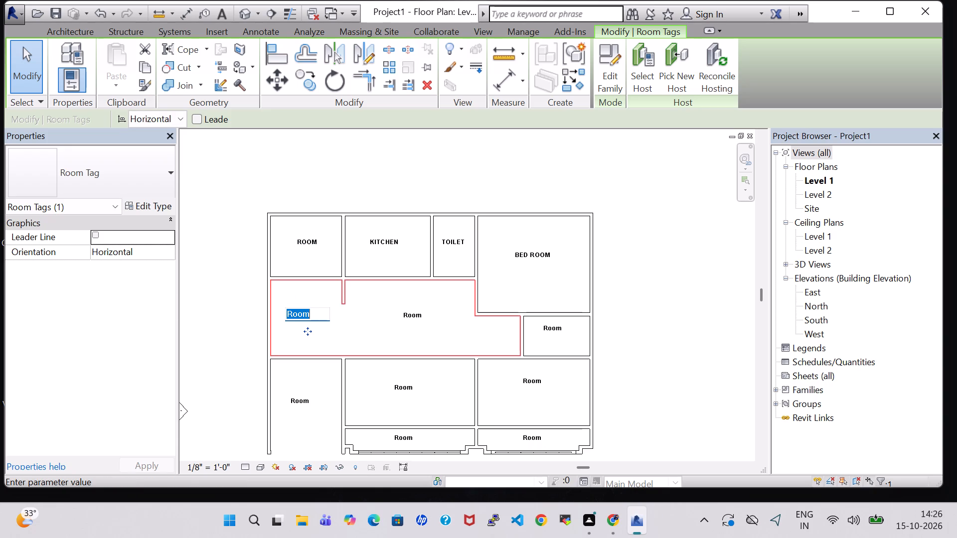
key("BackSpace")
type("DRAWING ROOM")
key("Return")
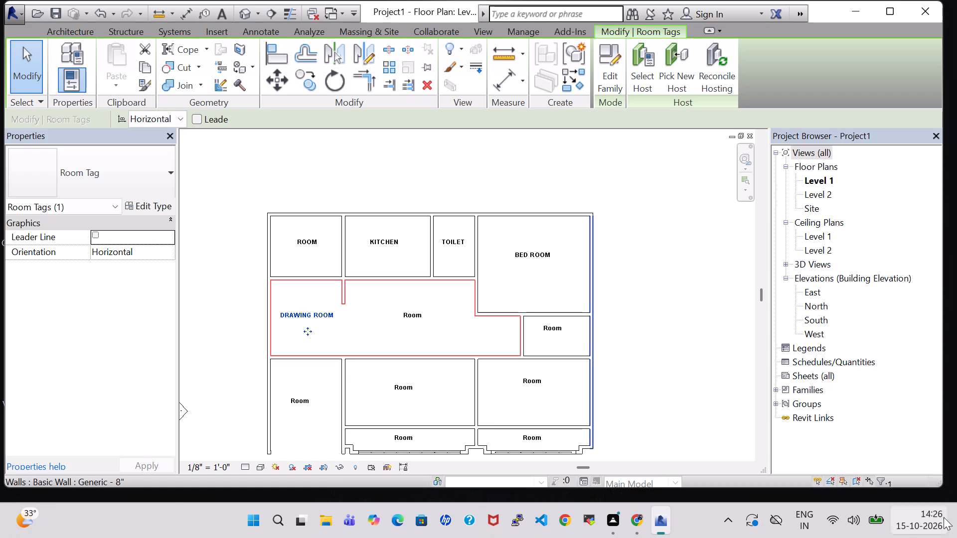
Rename the tag in the central space south of the kitchen as DINNING AREA.
double_click(410, 320)
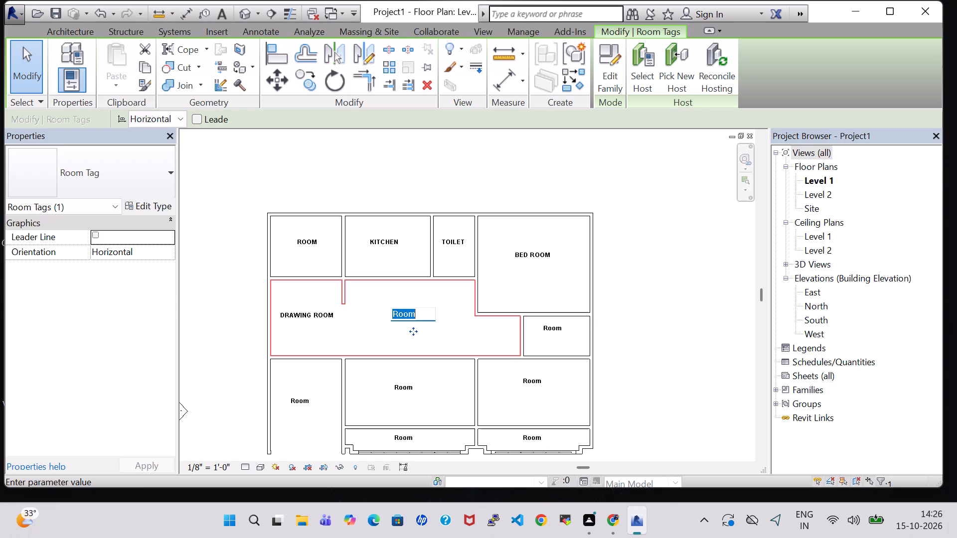
type("DINNING AREA")
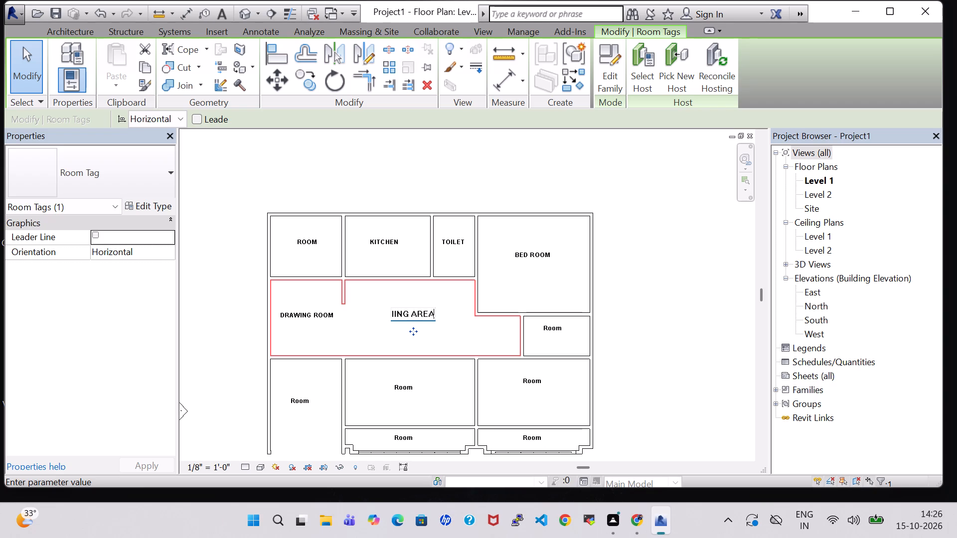
key("Return")
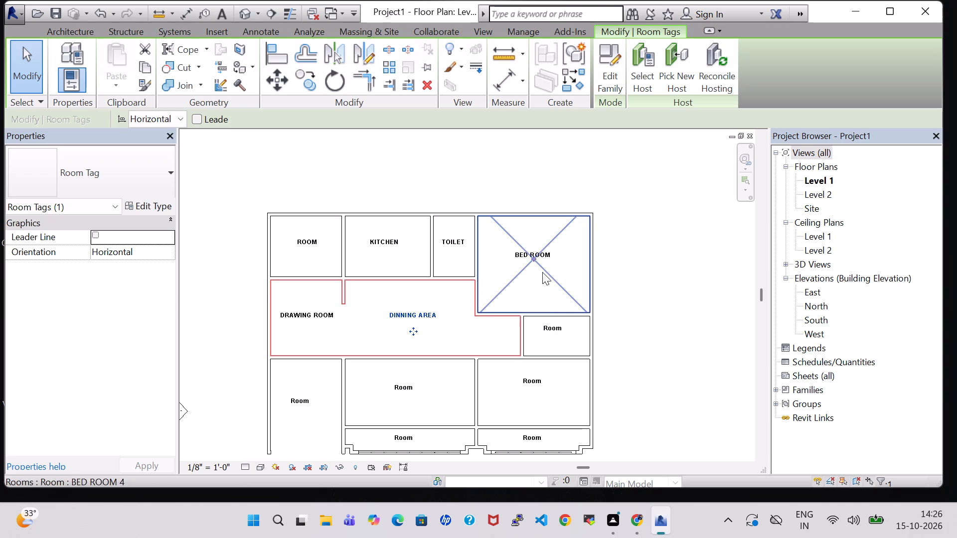
Rename the small room directly south of the northeast bedroom as TOILET through its tag.
double_click(552, 326)
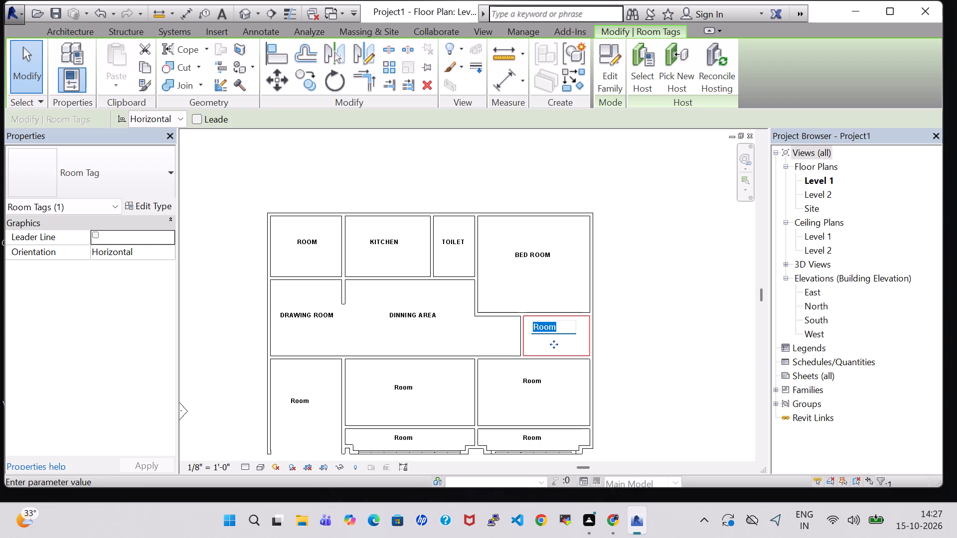
key("BackSpace")
type("TOILET")
key("Return")
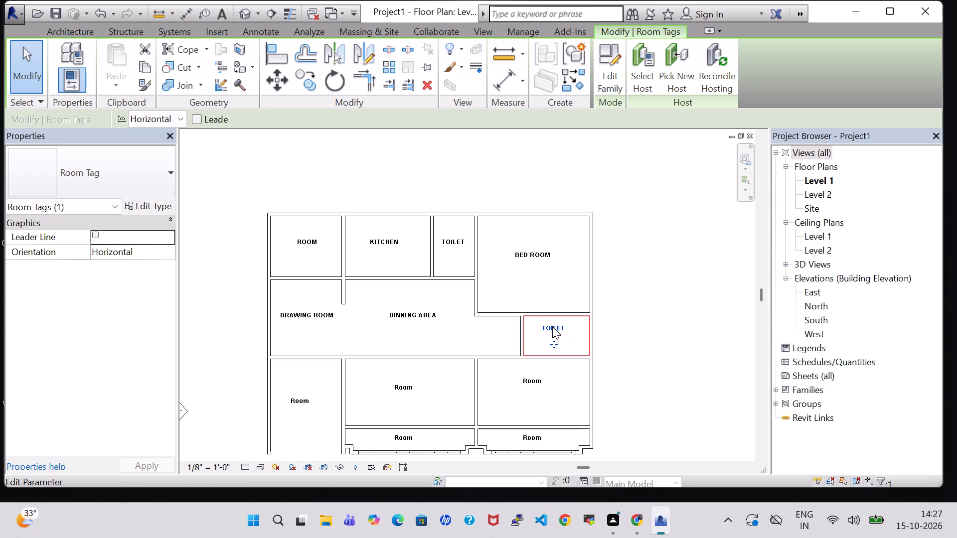
Rename the middle room south of the dining area as BED ROOM through its tag.
scroll(648, 349, "down", 1)
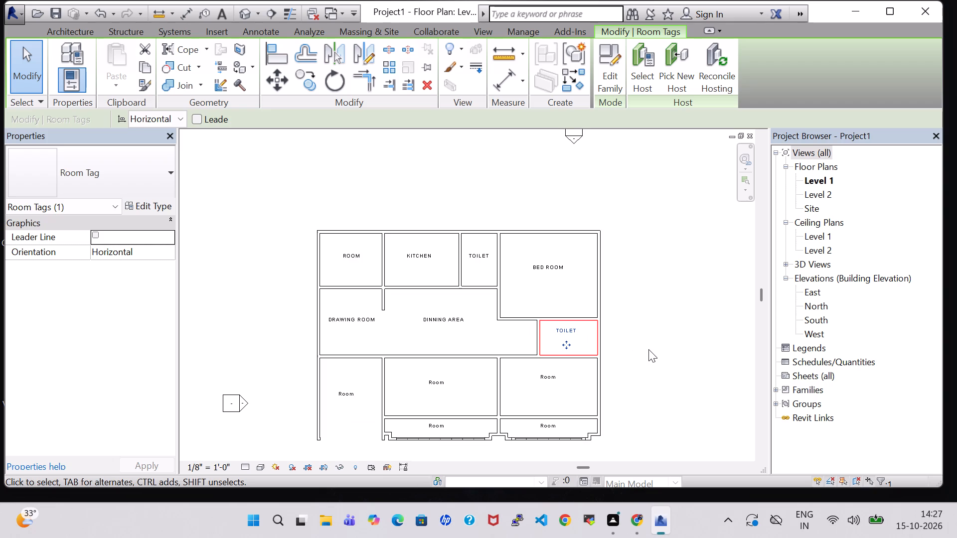
scroll(648, 349, "down", 1)
middle_click_drag(648, 349, 669, 357)
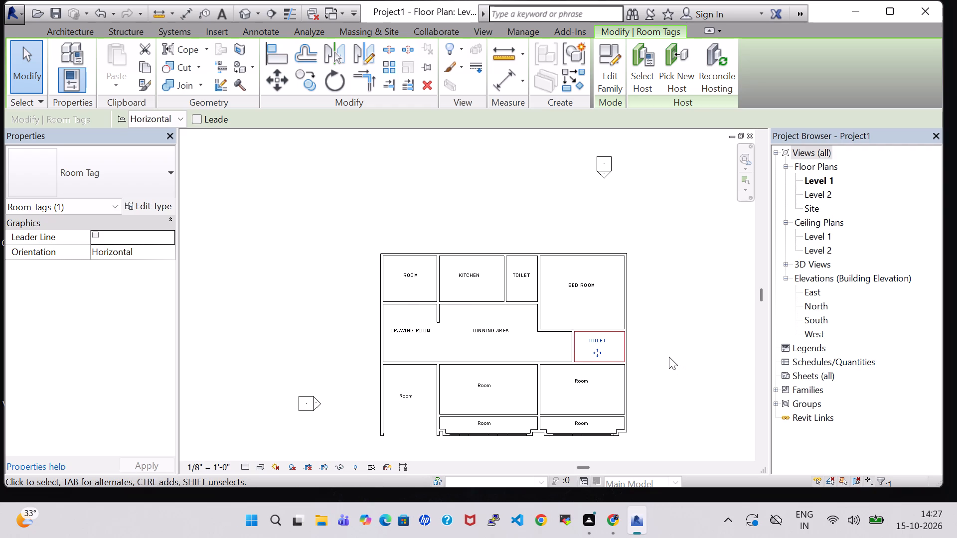
scroll(669, 357, "down", 1)
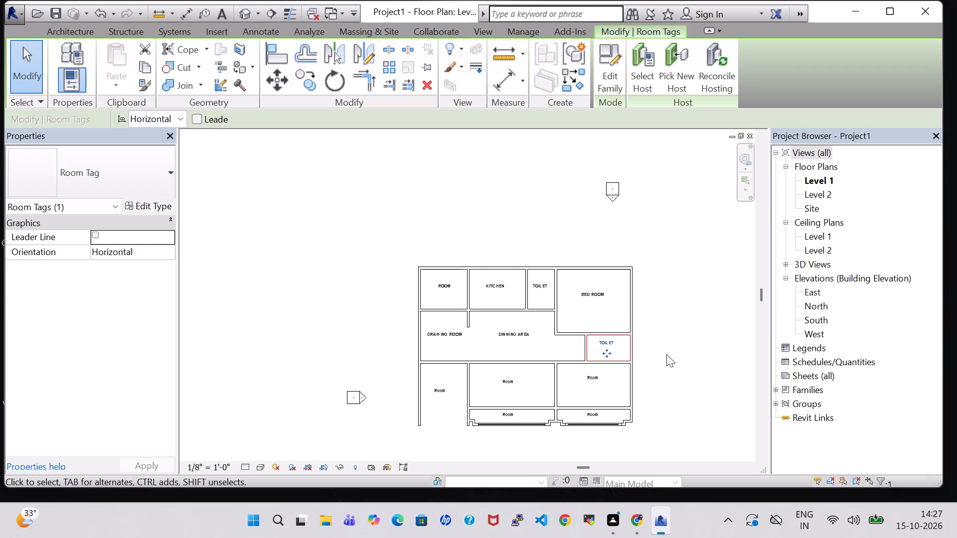
middle_click_drag(666, 354, 523, 388)
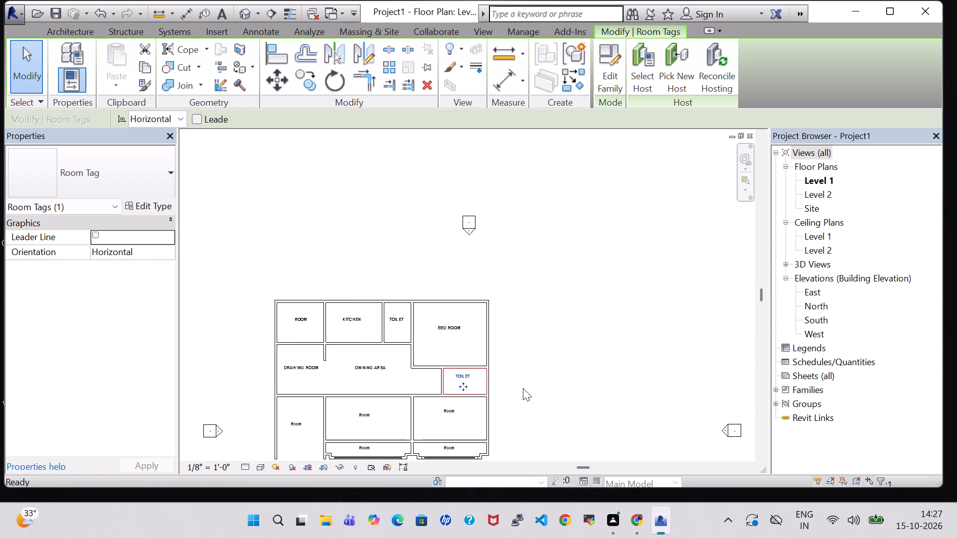
scroll(538, 357, "down", 1)
middle_click_drag(538, 357, 620, 237)
scroll(617, 239, "up", 5)
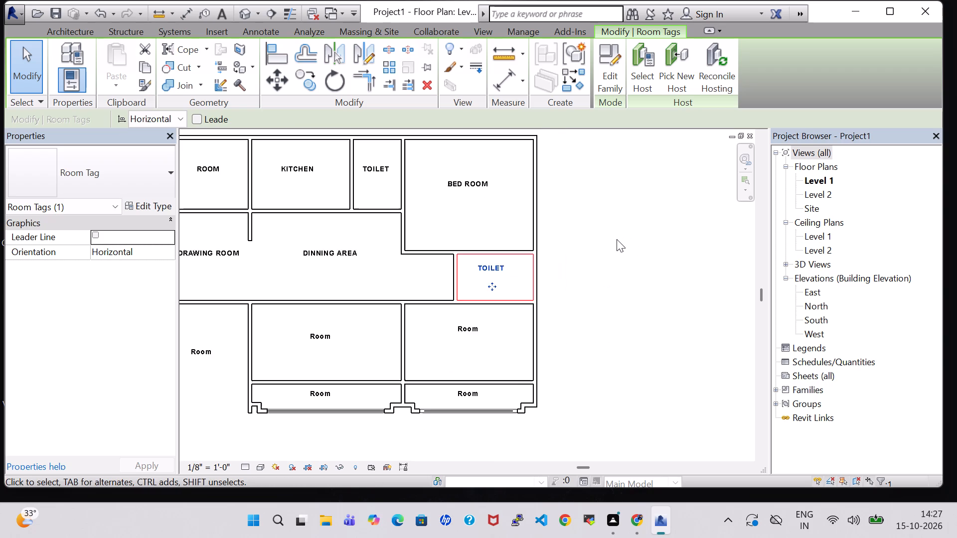
middle_click_drag(616, 239, 689, 283)
scroll(617, 239, "down", 1)
double_click(437, 373)
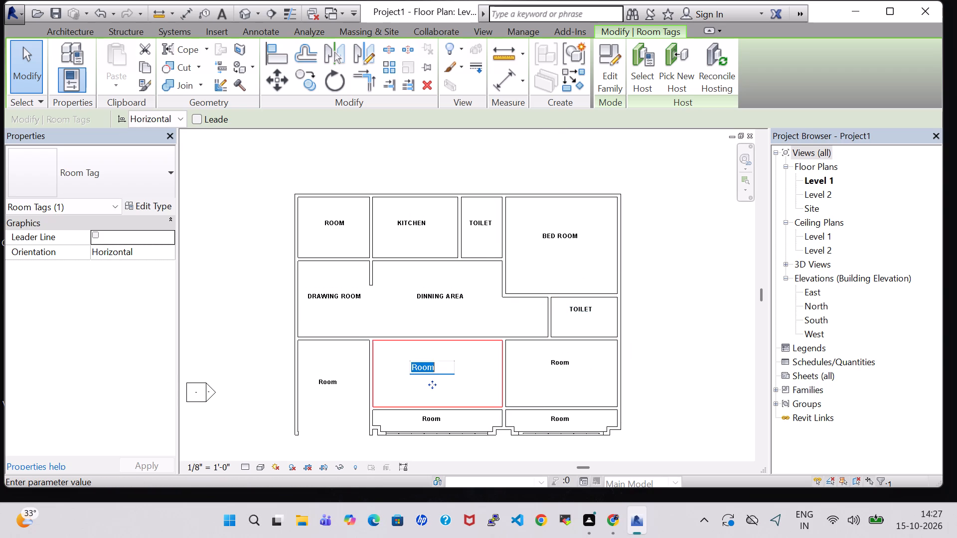
key("BackSpace")
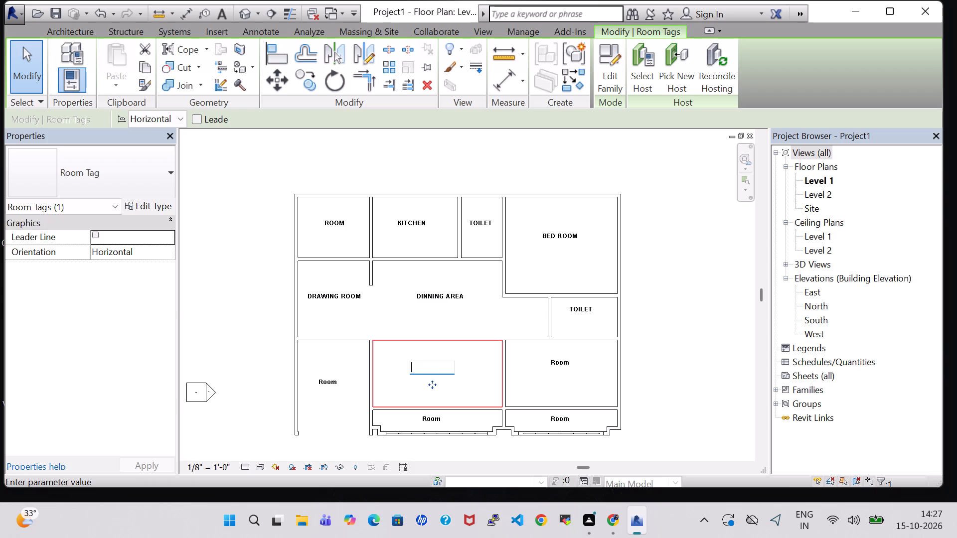
type("BED ROOM")
key("Return")
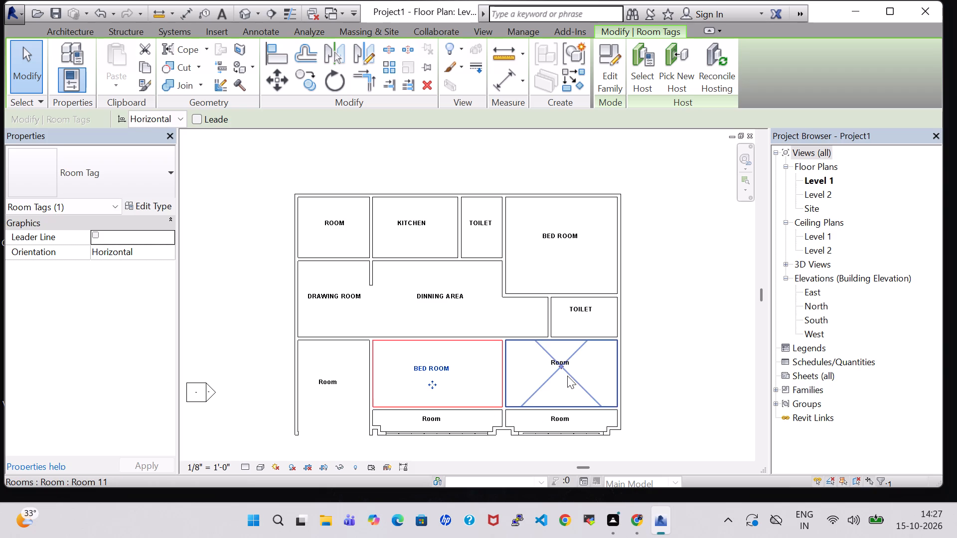
Rename the southeast room below the small east toilet as BED ROOM through its tag.
double_click(565, 366)
key("BackSpace")
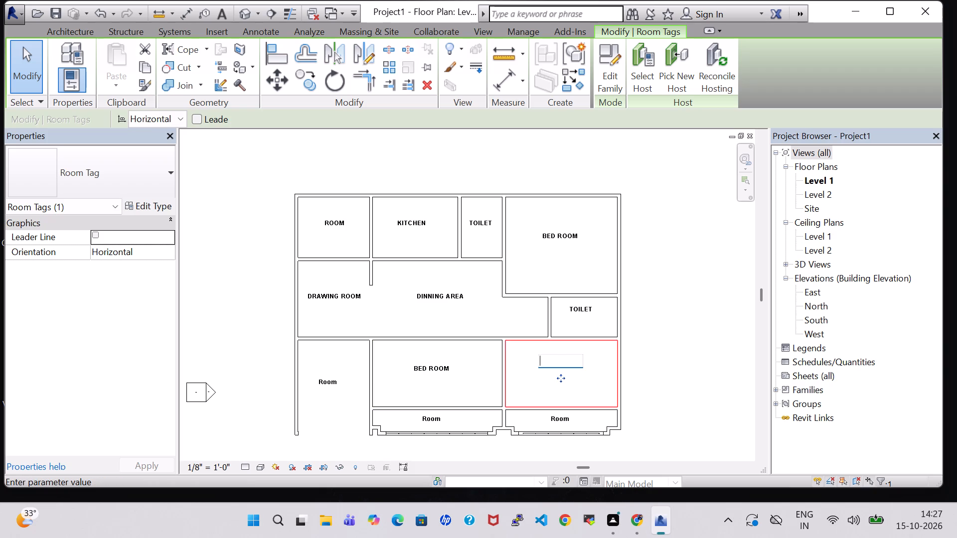
type("BED ROOM")
key("Return")
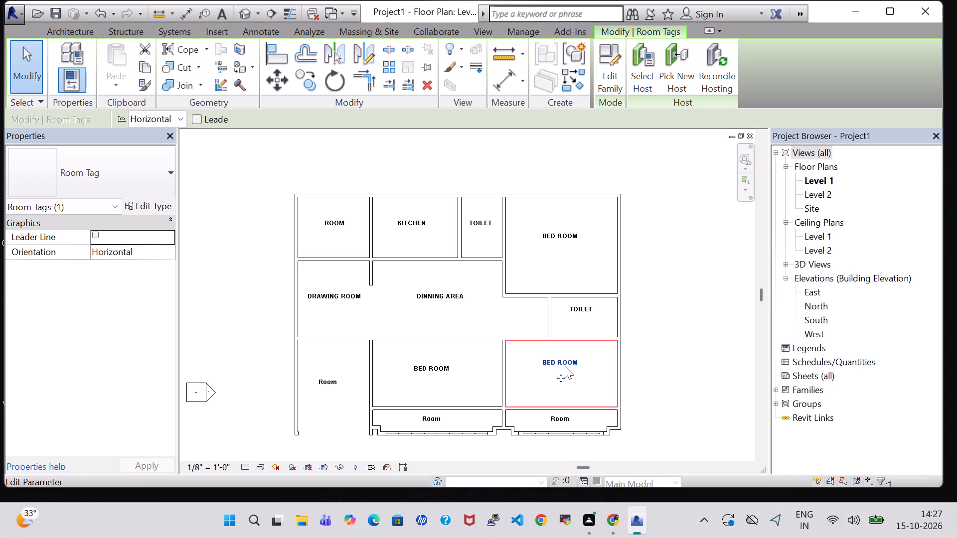
Rename the open southwest space's room tag as ENTERANCE.
double_click(333, 384)
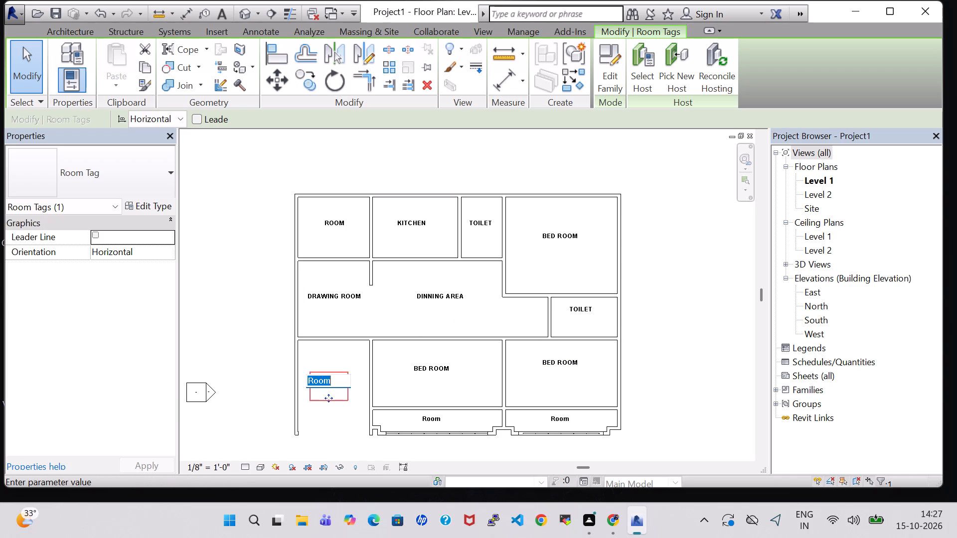
key("BackSpace")
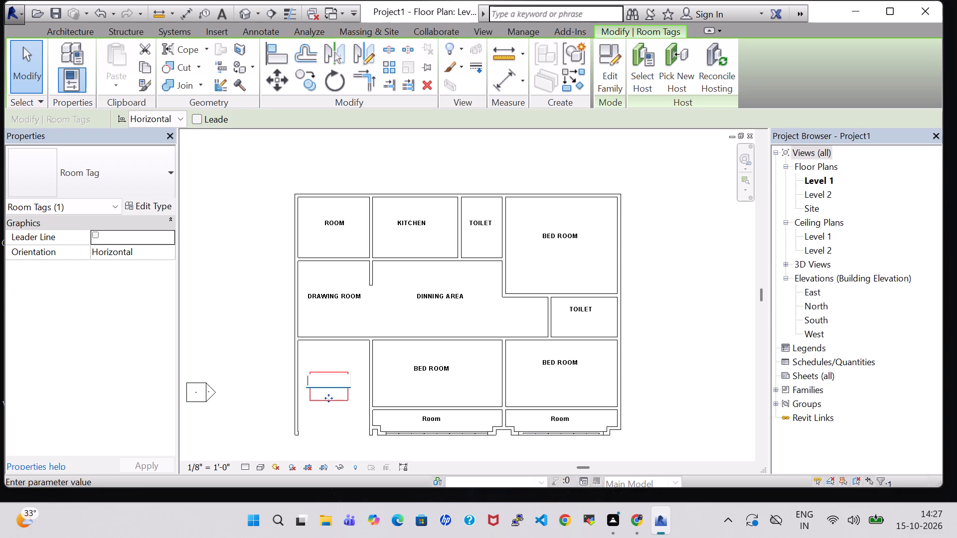
type("ENTERANCE")
key("Return")
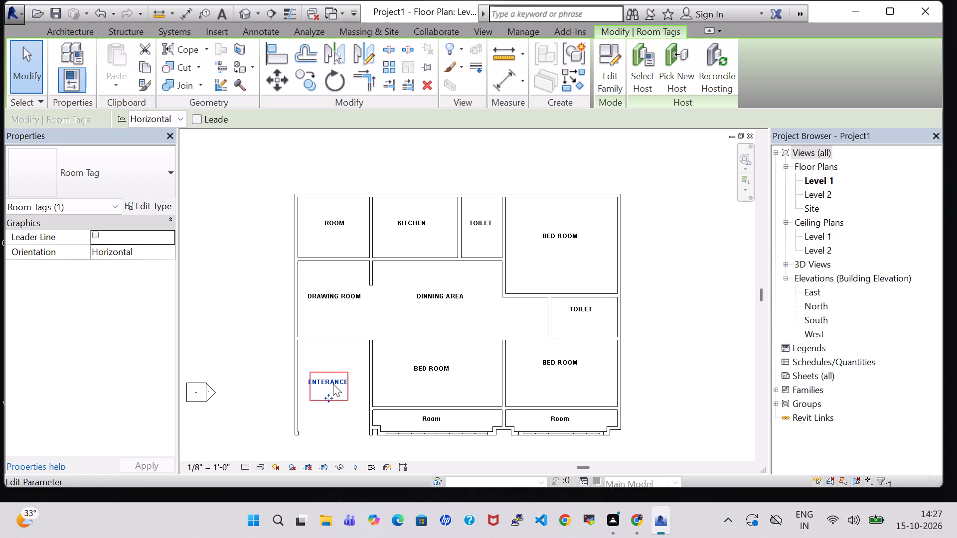
Nudge the ENTERANCE tag south to the open southern end of the southwest space, slightly east of its original line.
key("Down")
key("Down")
key("Down")
key("Down")
key("Down")
key("Down")
key("Down")
key("Down")
key("Down")
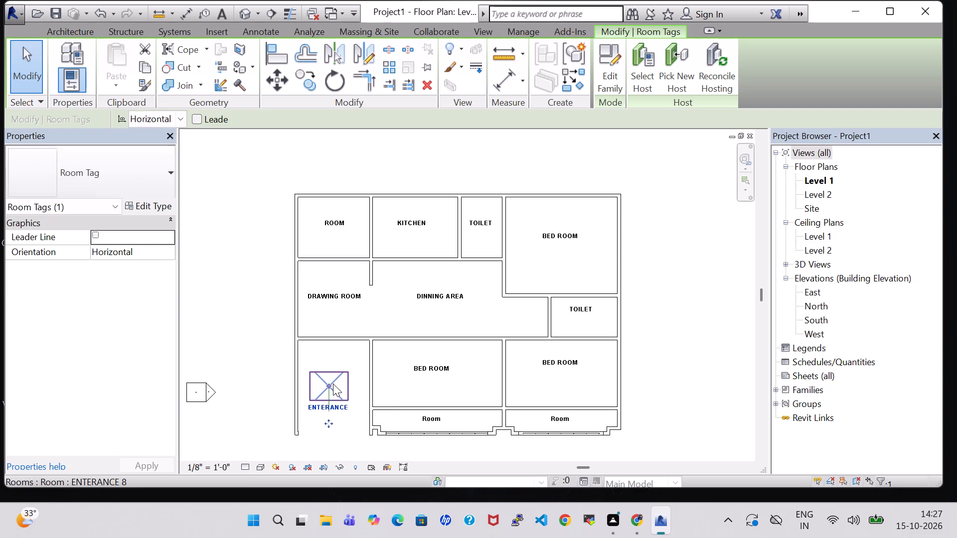
key("Down")
key("Down")
key("Down")
key("Down")
key("Down")
key("Right")
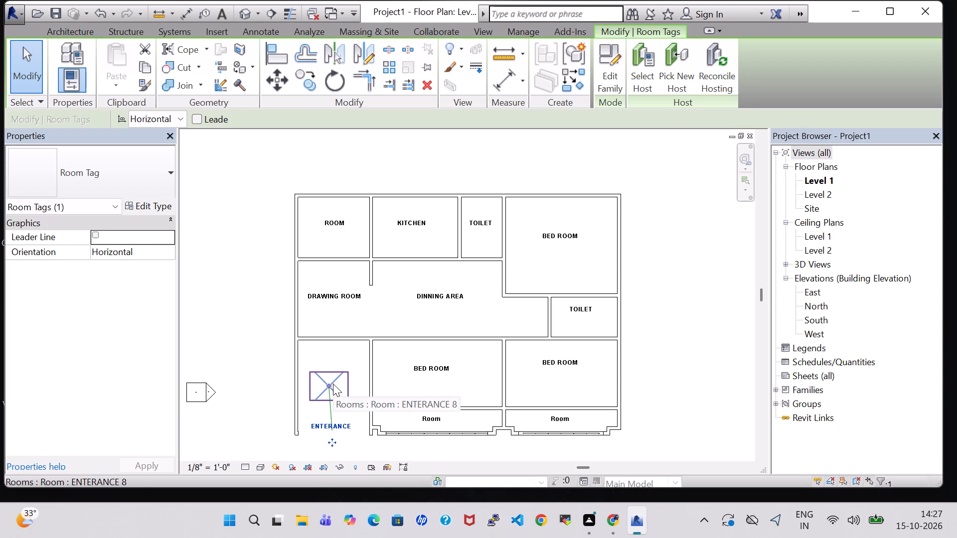
key("Right")
key("Left")
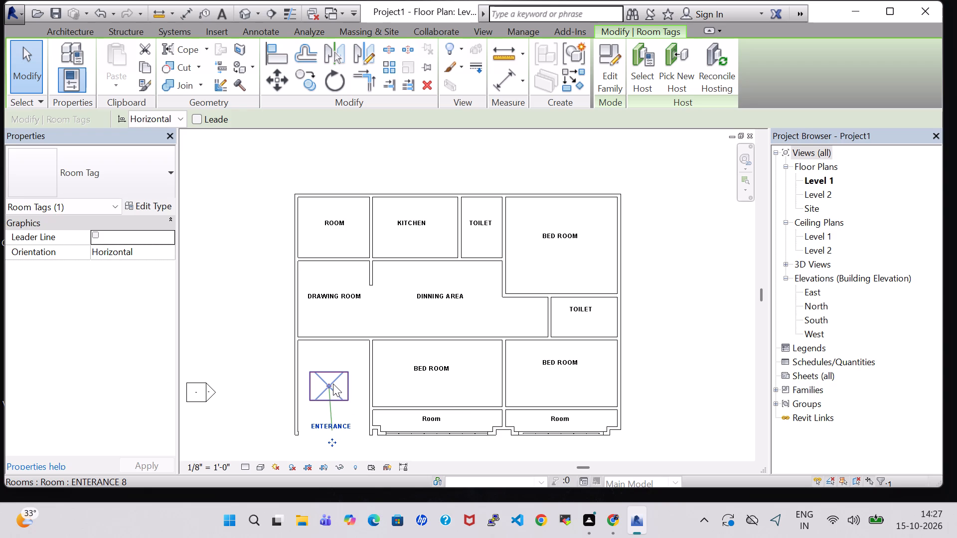
left_click(653, 384)
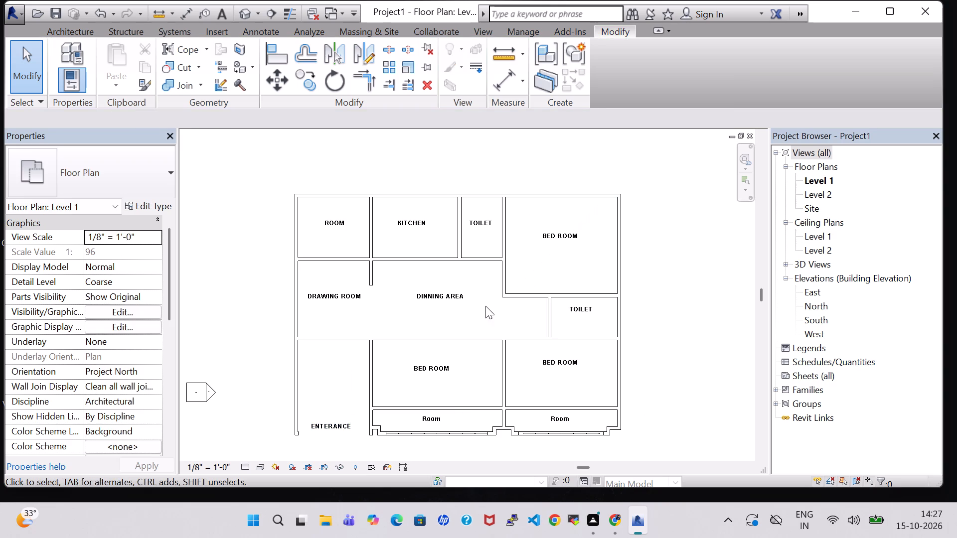
Rename the narrow southern strip below the middle bedroom as VERENDAH through its tag.
double_click(427, 420)
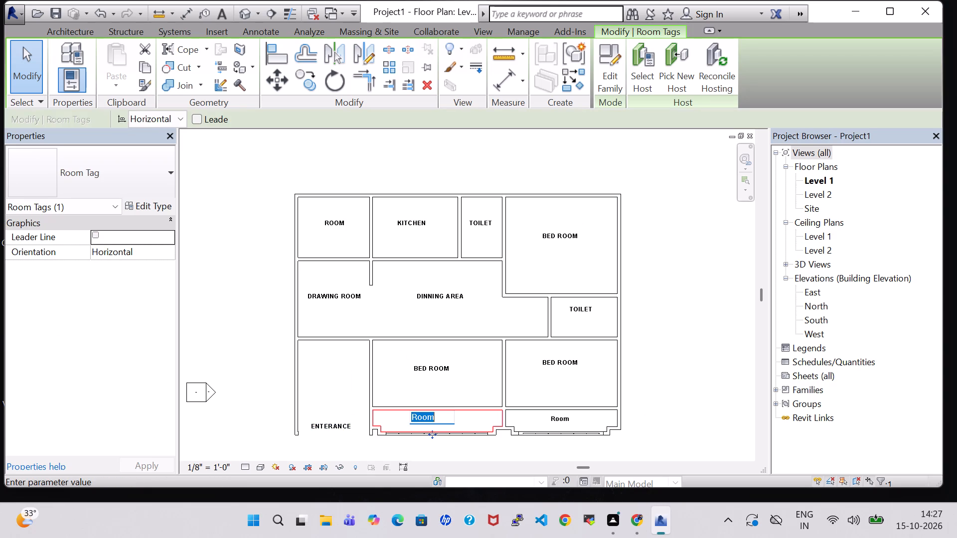
key("BackSpace")
type("VER")
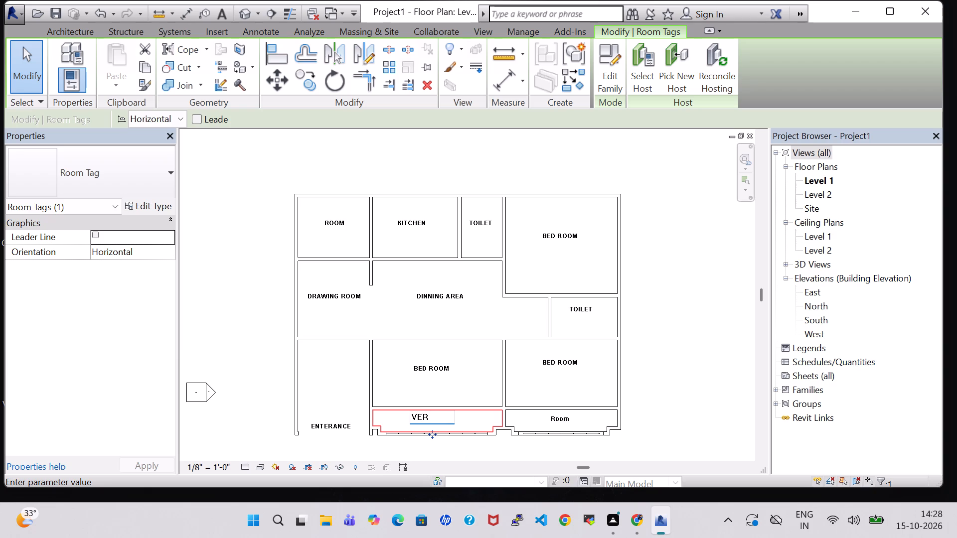
type("ENDAH")
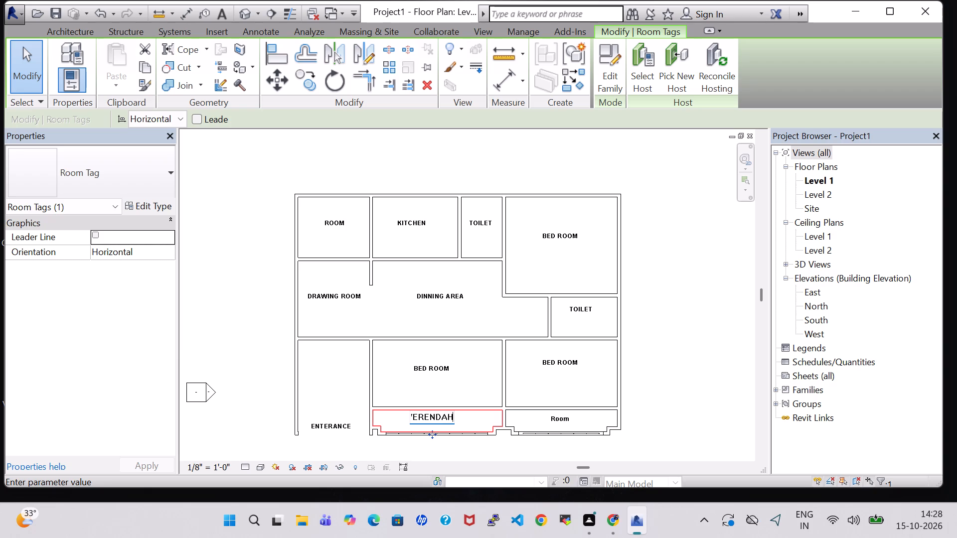
key("Return")
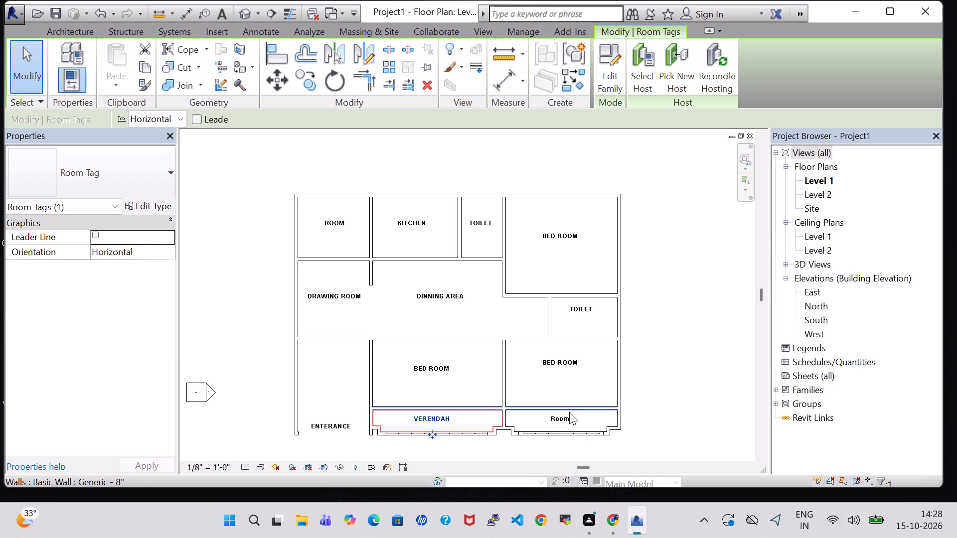
Rename the narrow southern strip below the southeast bedroom as VERENDAH and clear the selection.
double_click(568, 421)
key("BackSpace")
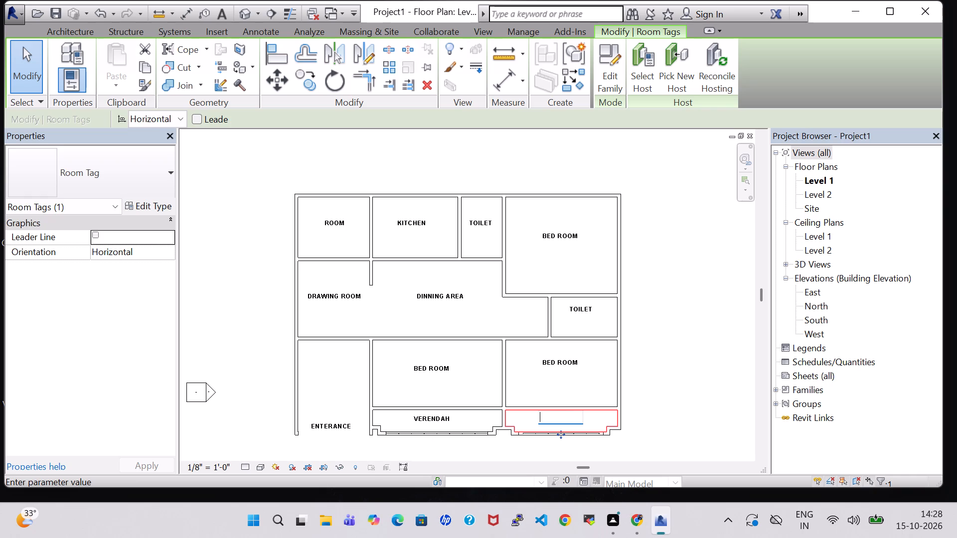
type("VERENDAH")
key("Return")
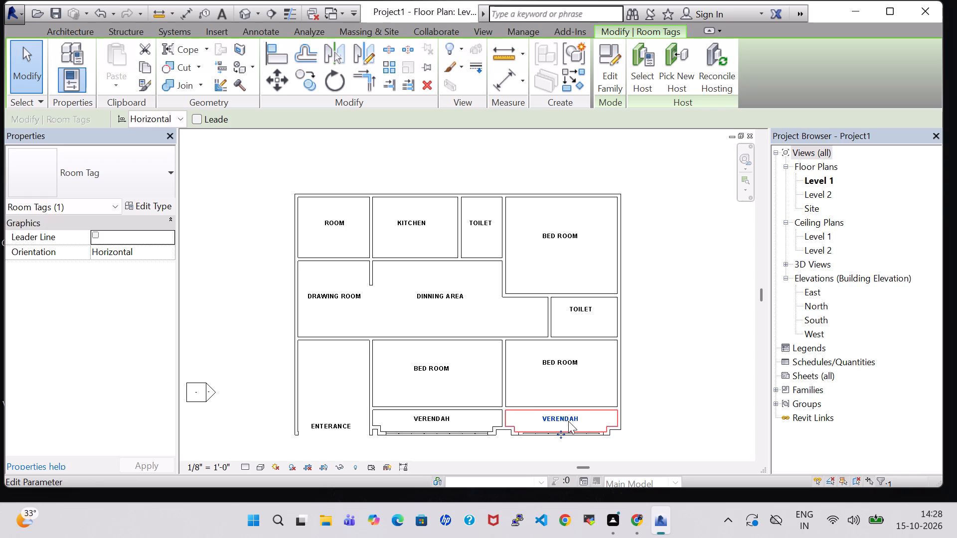
left_click(639, 389)
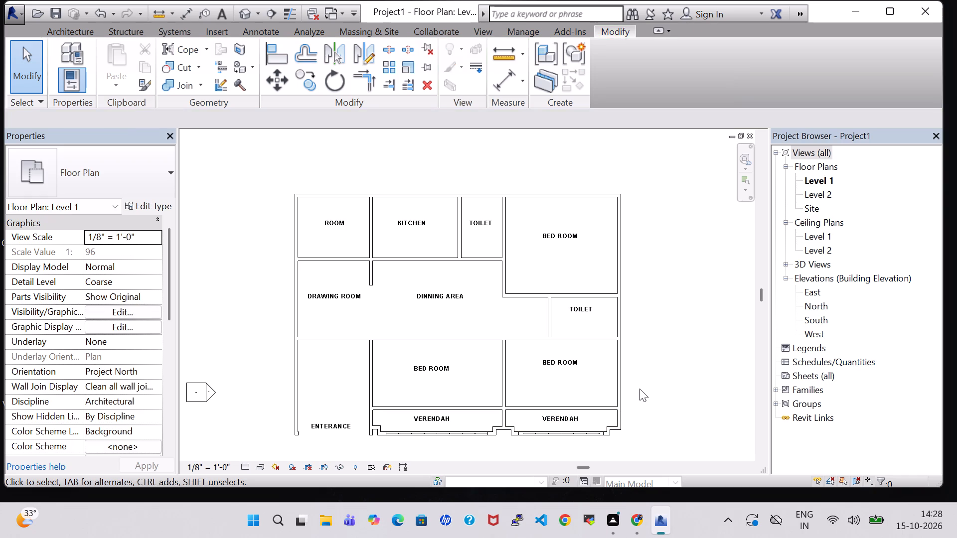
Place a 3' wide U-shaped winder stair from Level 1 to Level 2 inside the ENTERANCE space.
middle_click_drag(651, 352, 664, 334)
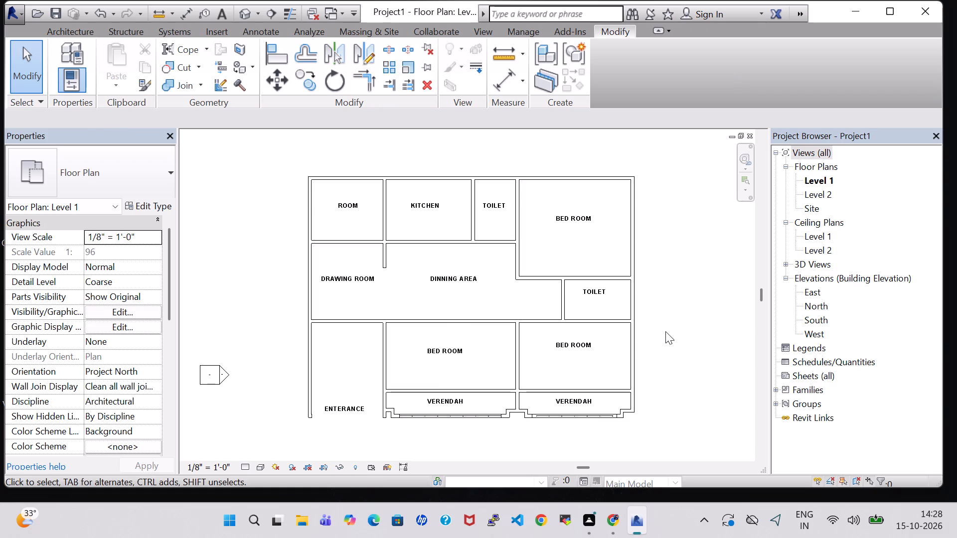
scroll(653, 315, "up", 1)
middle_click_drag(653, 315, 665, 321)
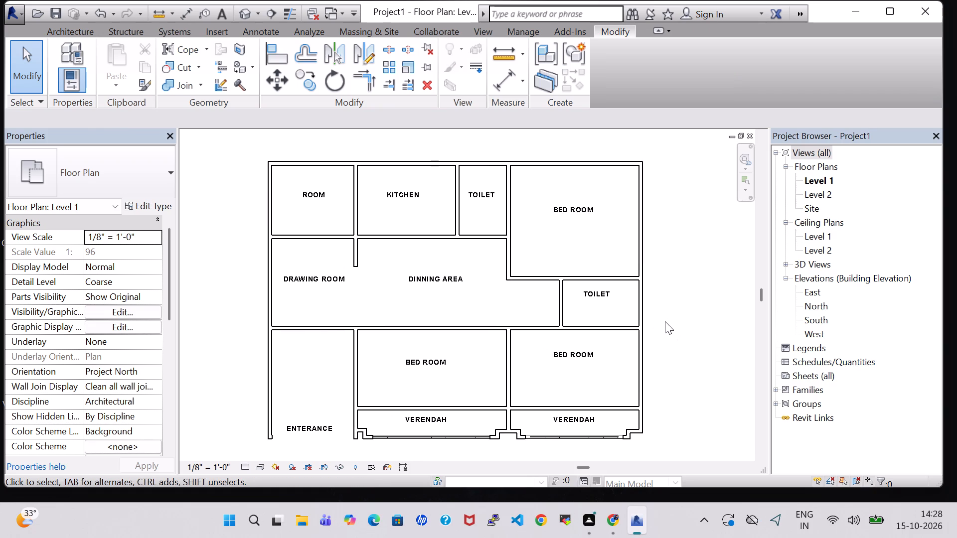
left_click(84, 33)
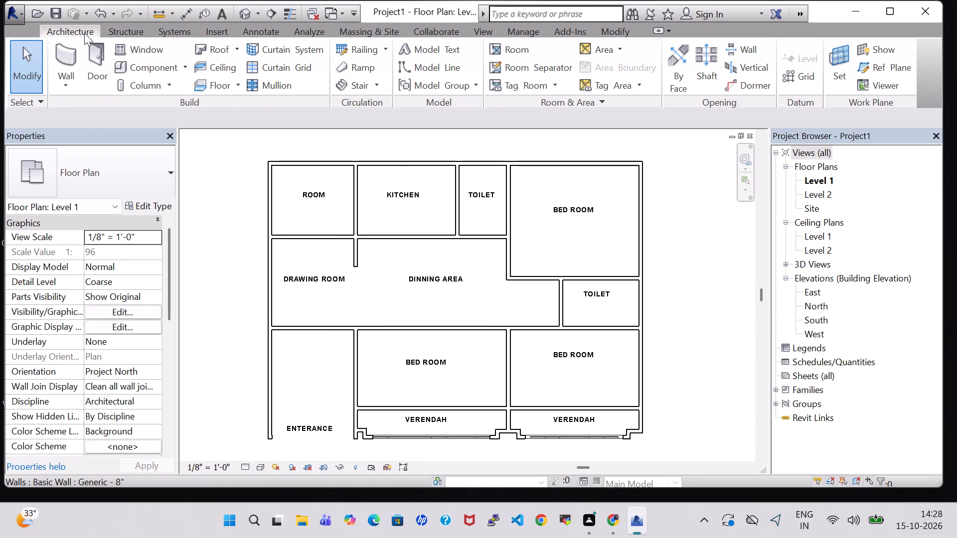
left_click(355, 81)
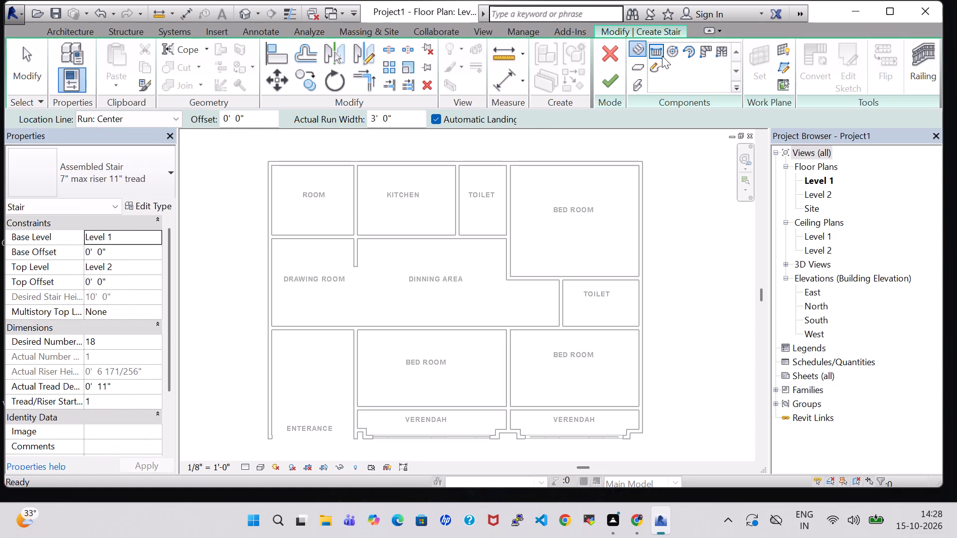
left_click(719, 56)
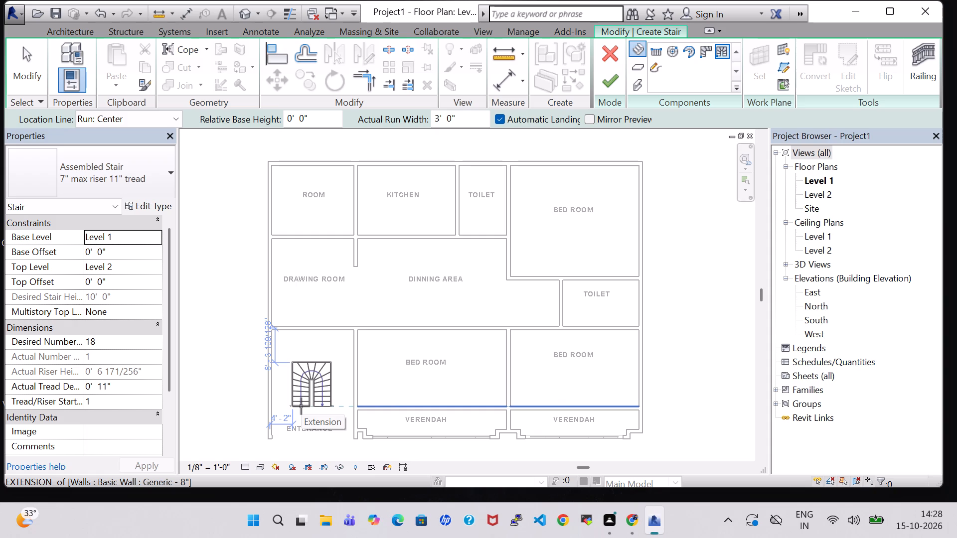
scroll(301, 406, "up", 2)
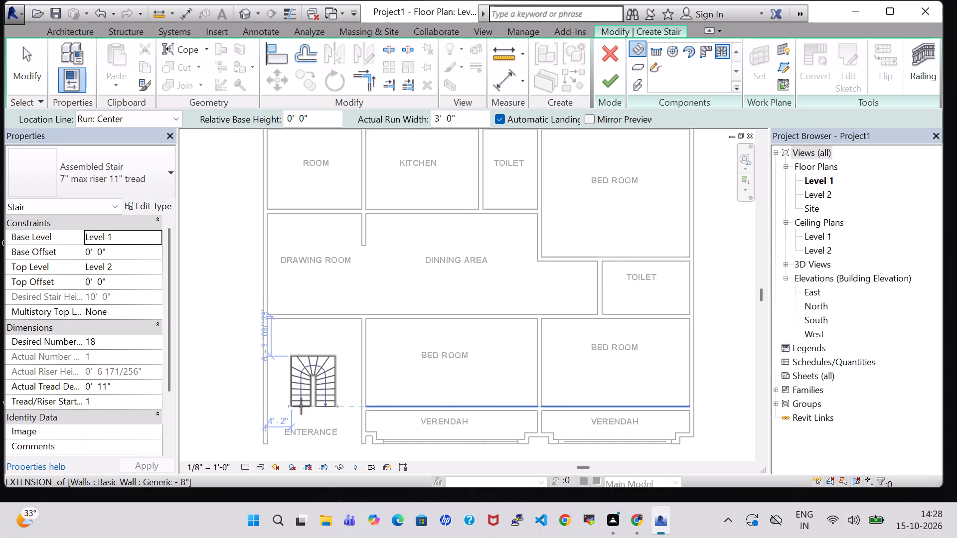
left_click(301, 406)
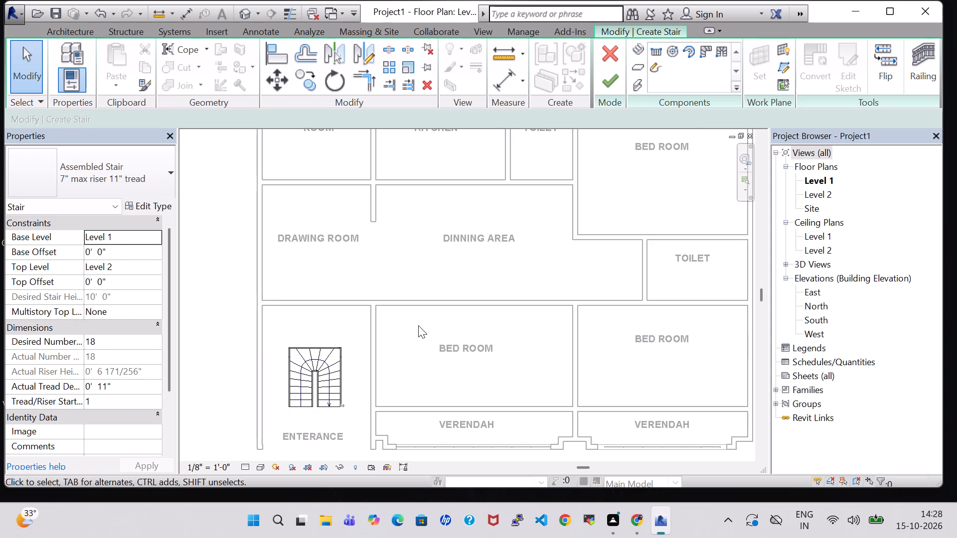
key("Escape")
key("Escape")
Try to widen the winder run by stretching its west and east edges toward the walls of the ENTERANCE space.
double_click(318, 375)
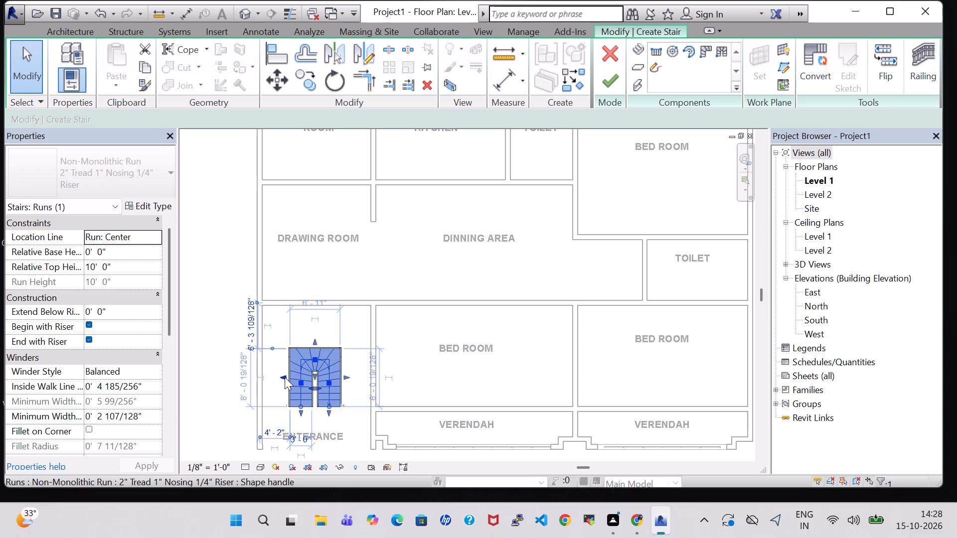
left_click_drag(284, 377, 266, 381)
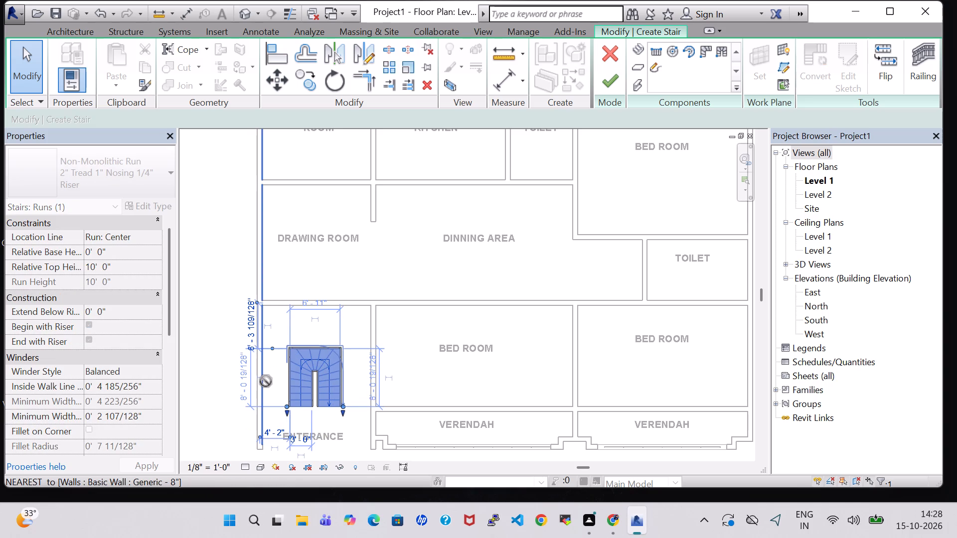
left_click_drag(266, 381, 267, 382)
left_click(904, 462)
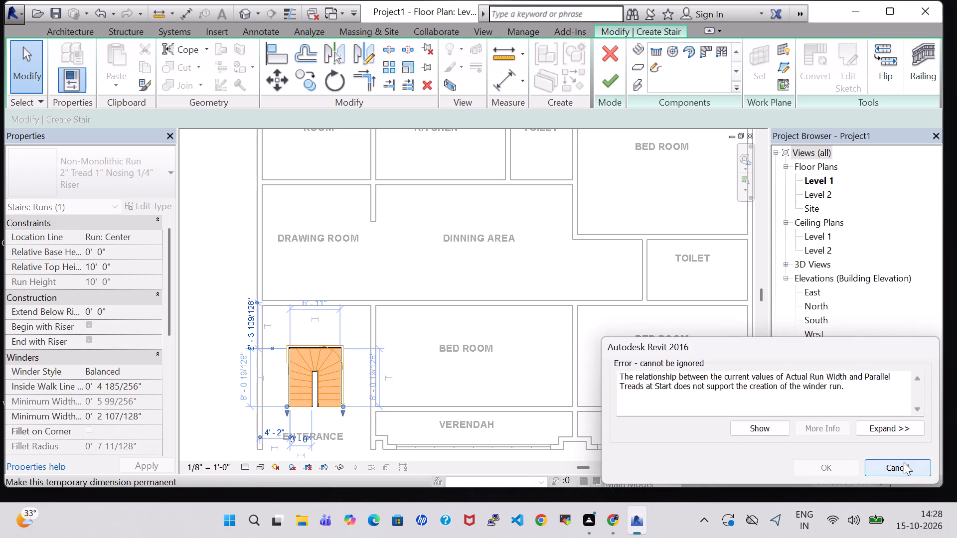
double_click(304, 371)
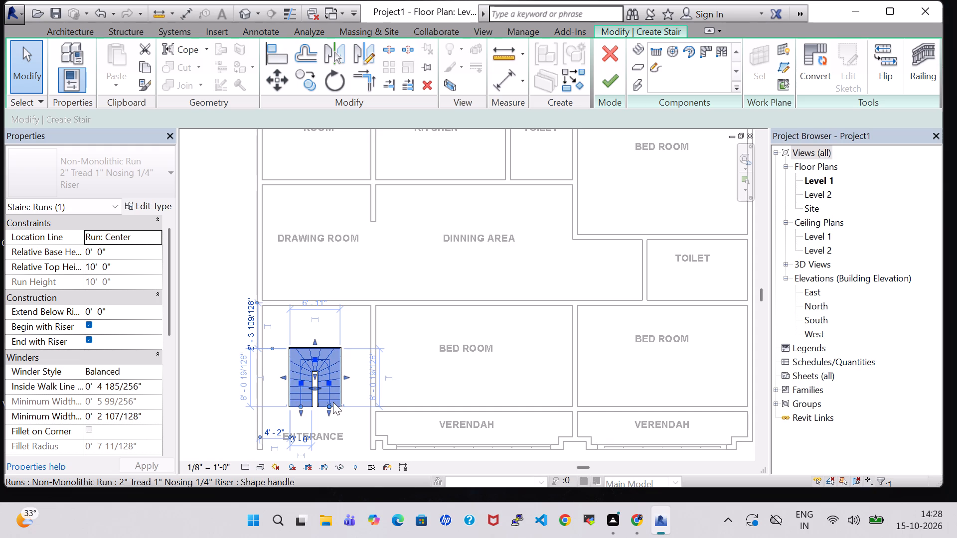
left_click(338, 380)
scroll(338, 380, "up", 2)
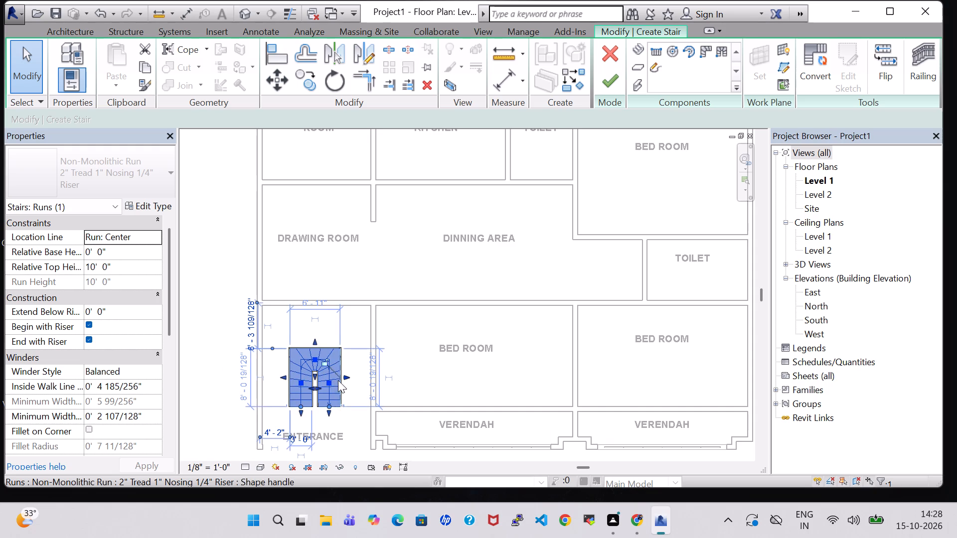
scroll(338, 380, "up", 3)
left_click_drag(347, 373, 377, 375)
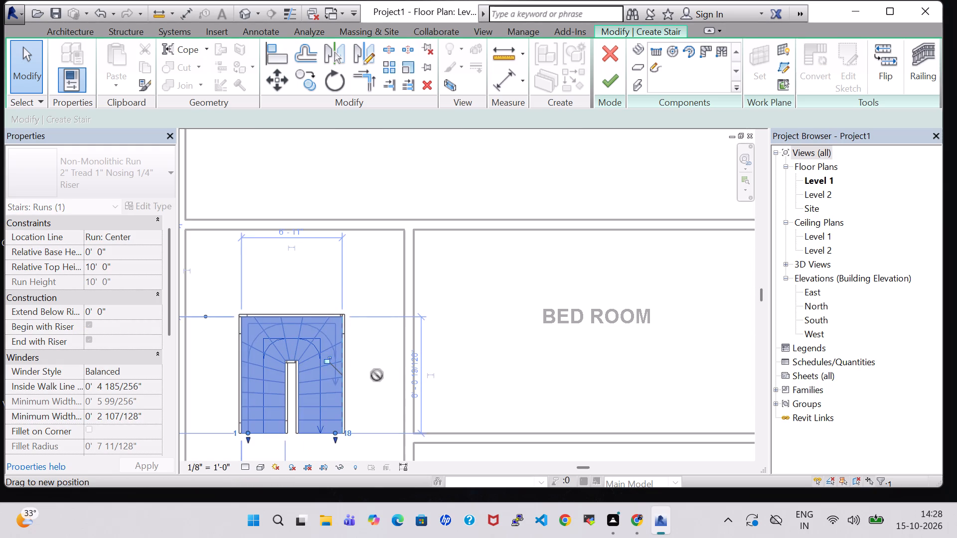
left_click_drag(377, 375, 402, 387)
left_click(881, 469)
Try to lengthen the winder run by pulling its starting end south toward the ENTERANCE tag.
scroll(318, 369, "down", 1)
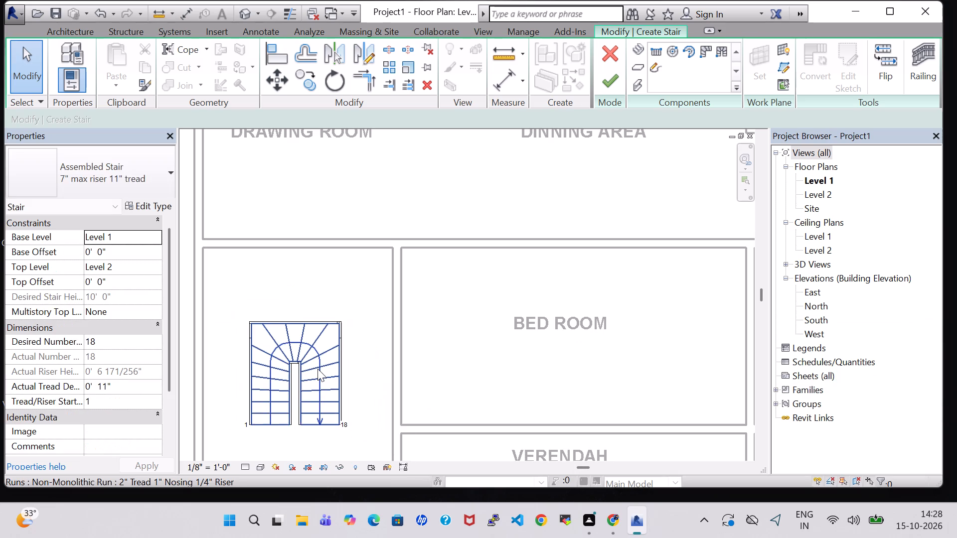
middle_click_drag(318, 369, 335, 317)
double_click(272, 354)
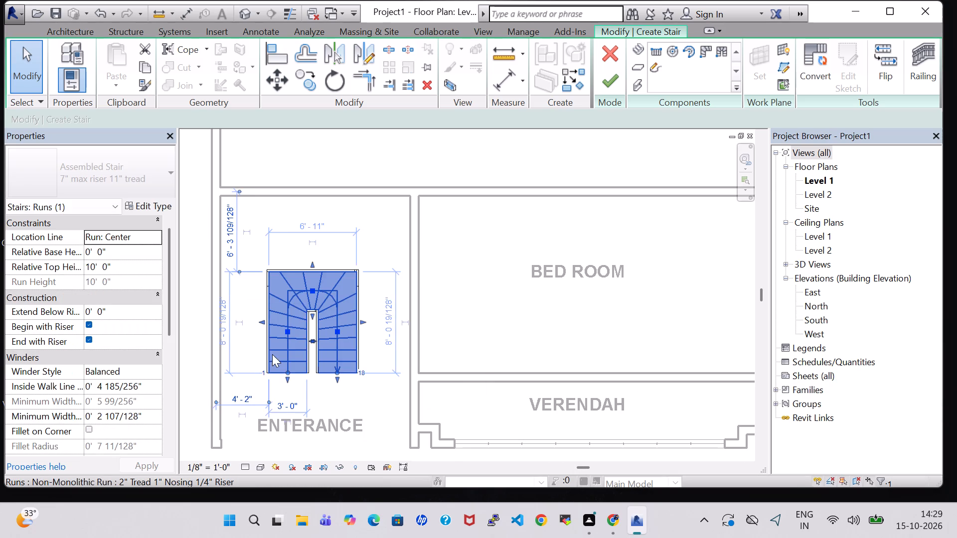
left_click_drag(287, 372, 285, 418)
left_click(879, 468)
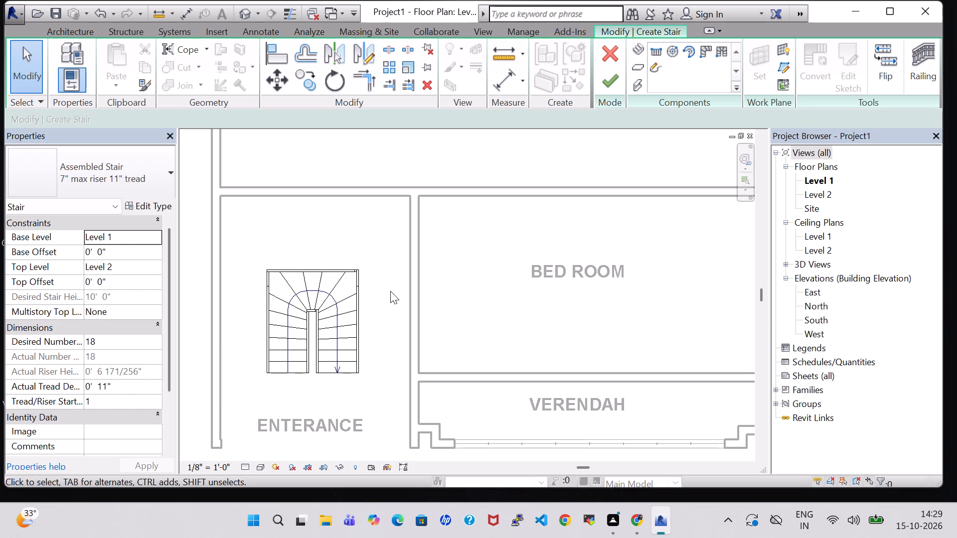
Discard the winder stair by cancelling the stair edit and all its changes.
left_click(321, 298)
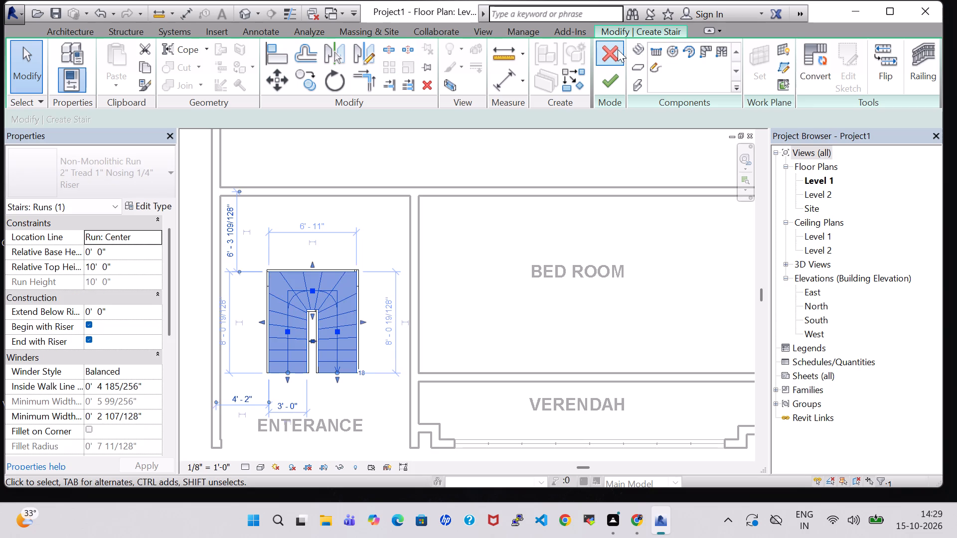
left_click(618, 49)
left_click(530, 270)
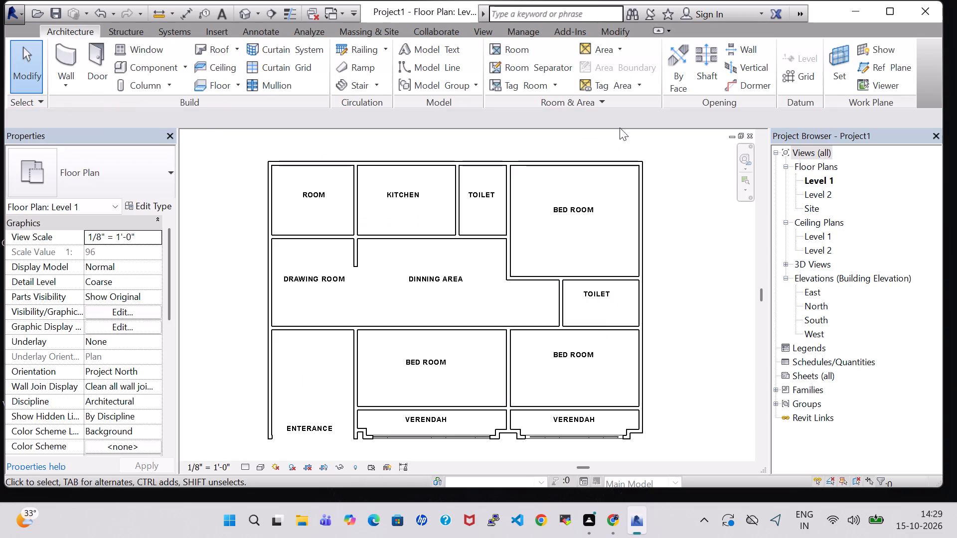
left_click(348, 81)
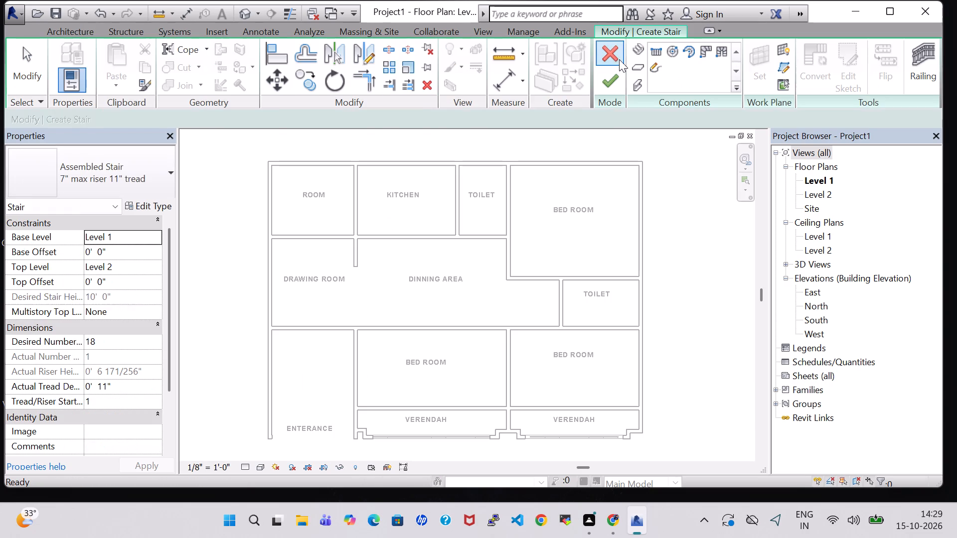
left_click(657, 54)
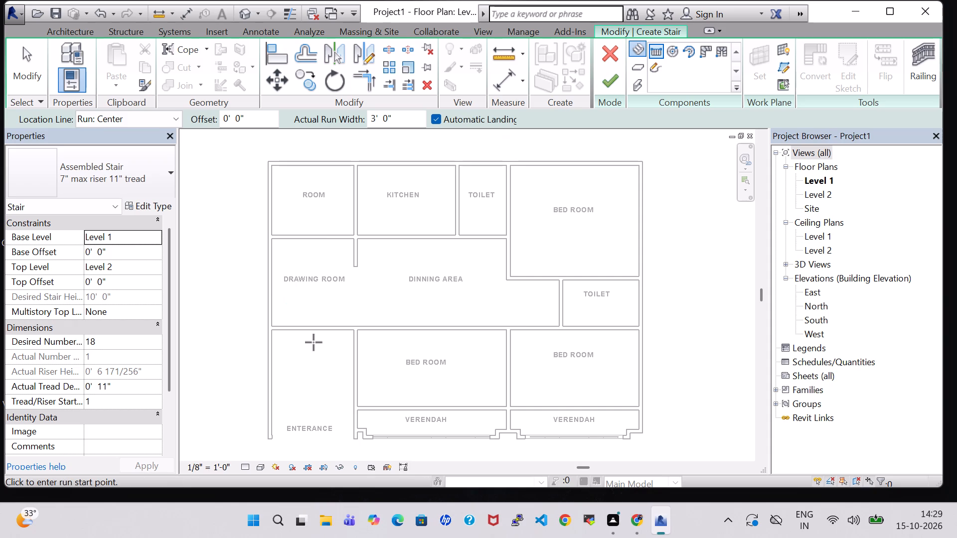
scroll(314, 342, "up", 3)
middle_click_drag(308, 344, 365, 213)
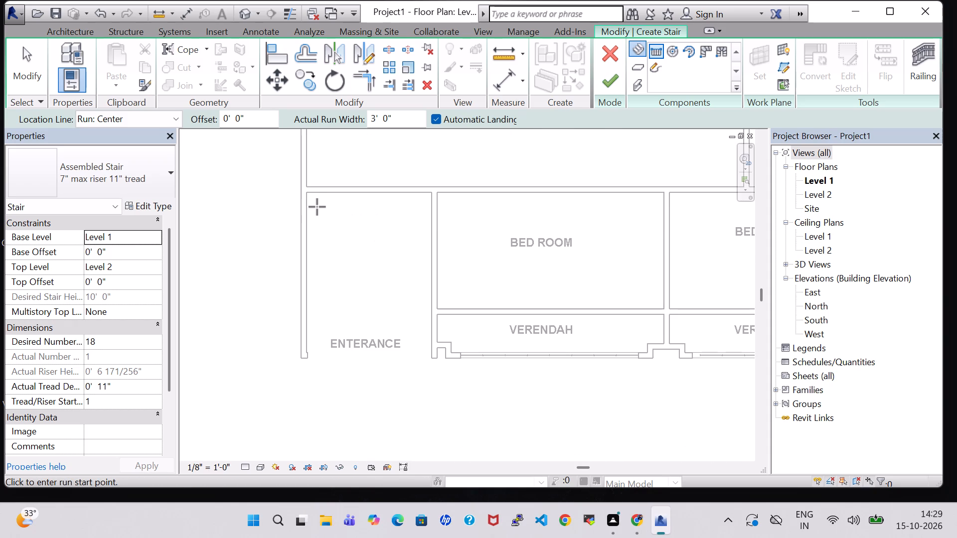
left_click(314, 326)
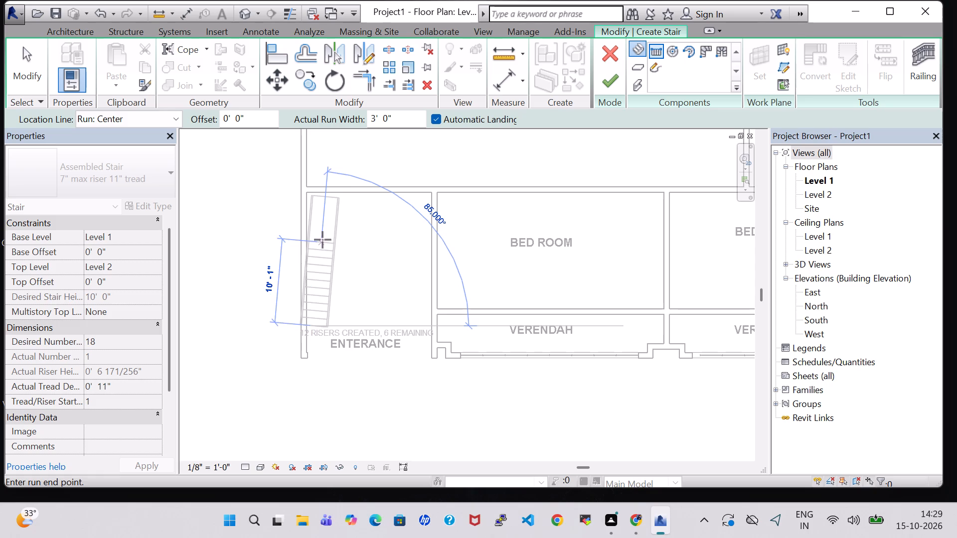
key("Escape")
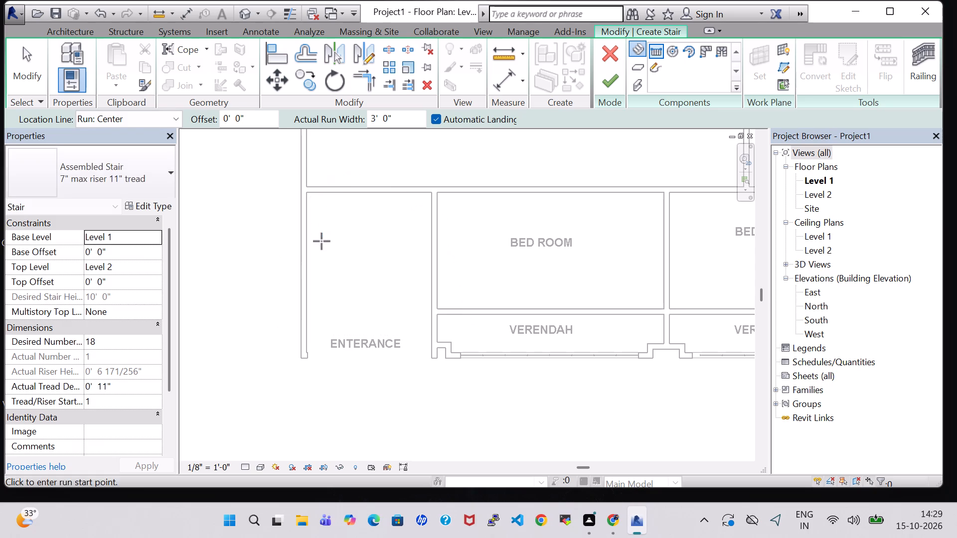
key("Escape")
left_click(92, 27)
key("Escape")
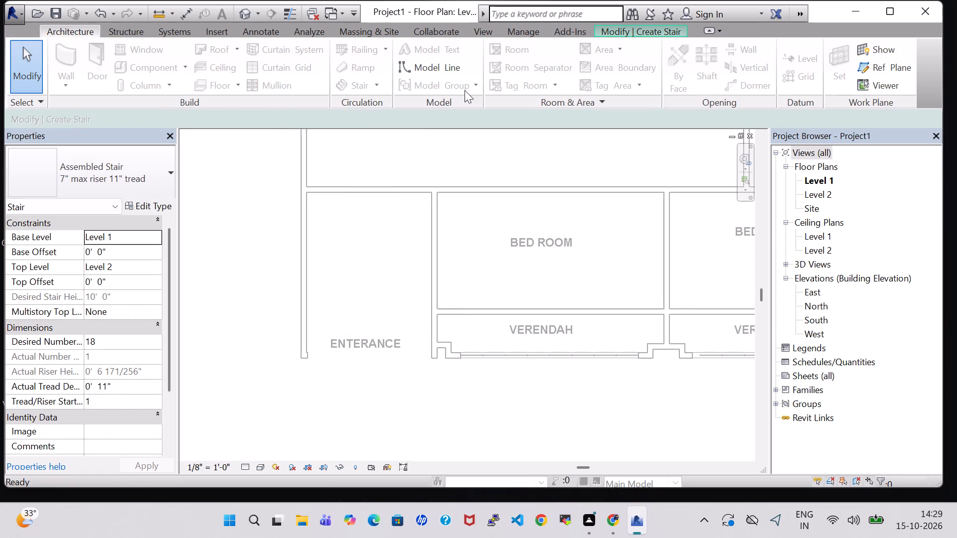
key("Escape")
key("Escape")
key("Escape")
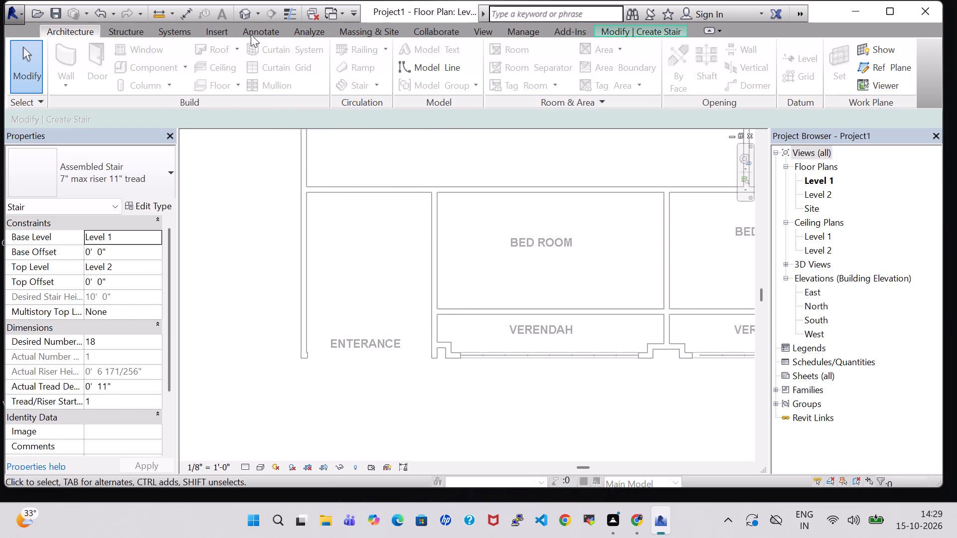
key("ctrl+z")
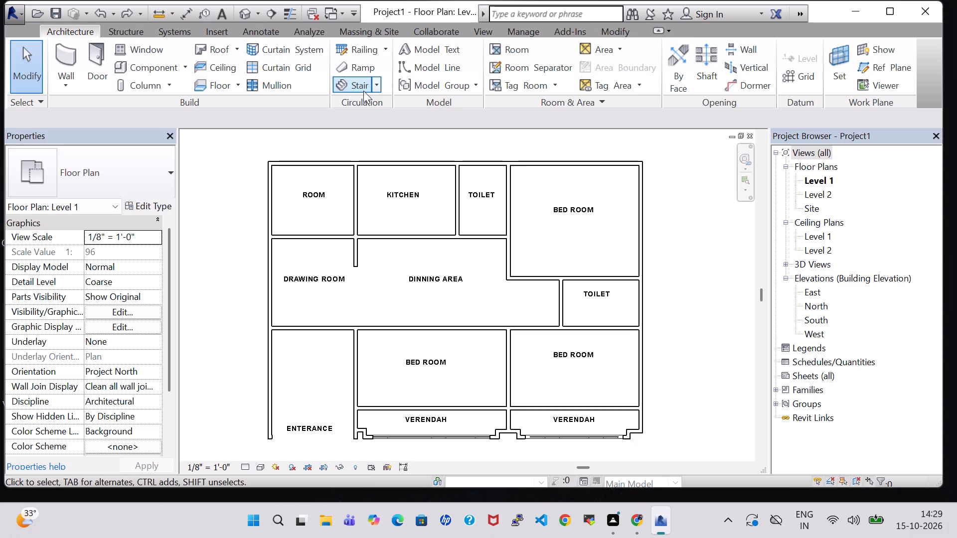
Draw a U-shaped stair in the ENTERANCE space with a 3' wide, 10'-1" run north along the west wall and a parallel return run.
left_click(363, 90)
left_click(283, 421)
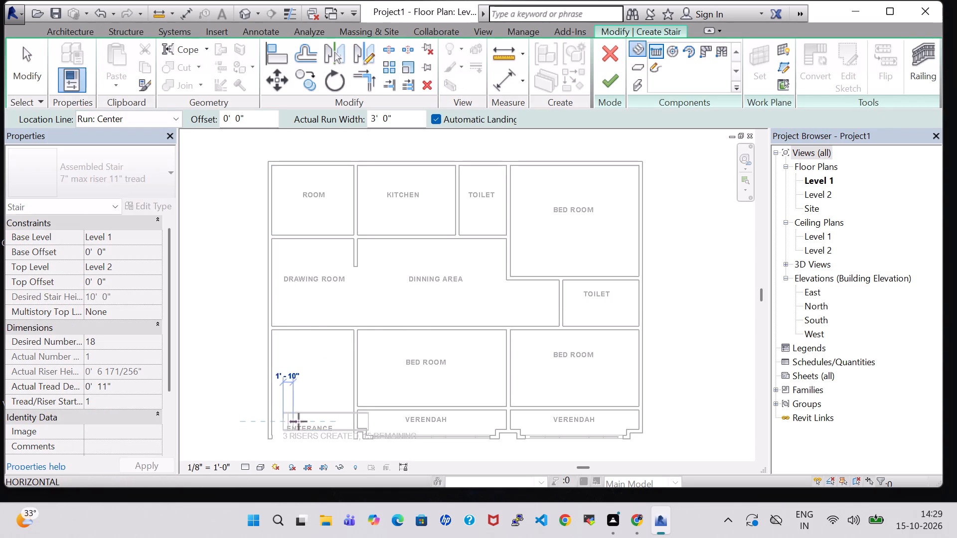
left_click(287, 365)
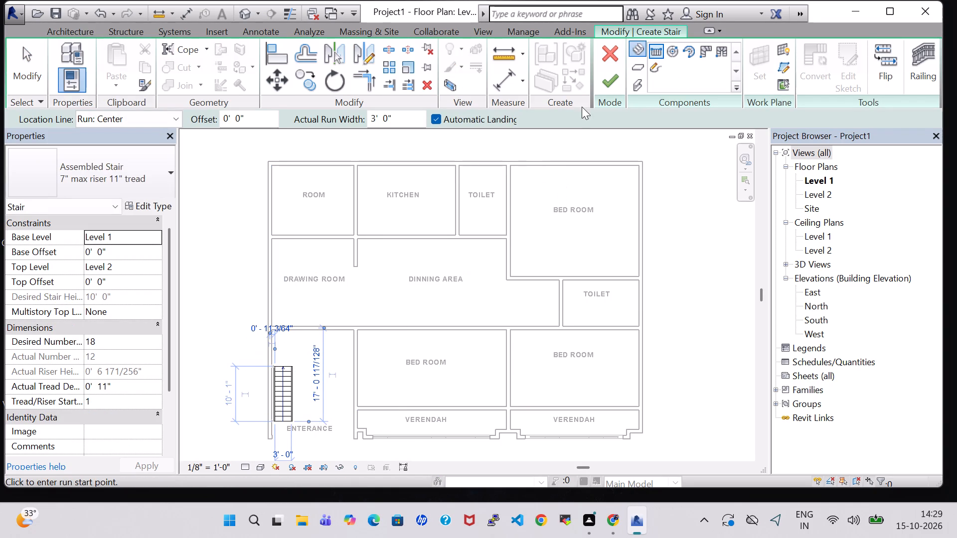
left_click(643, 47)
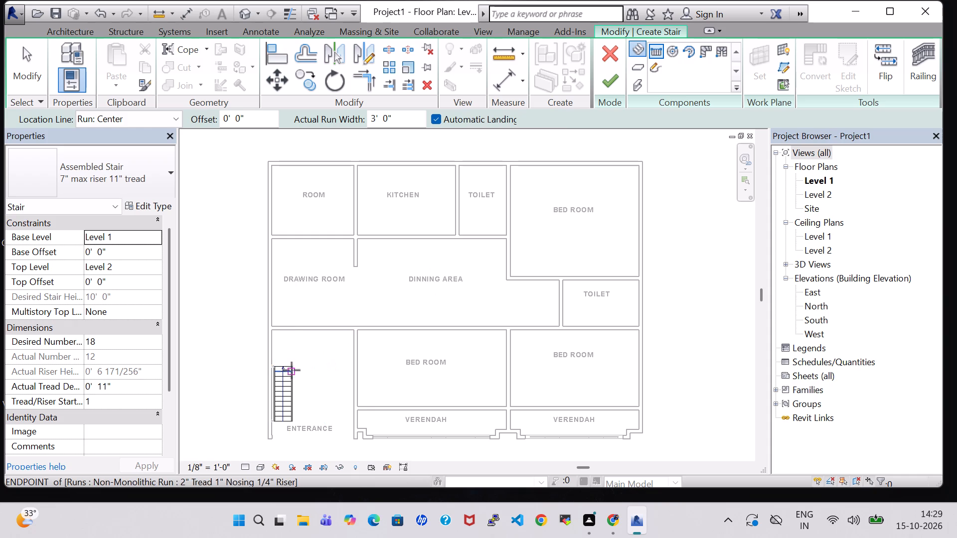
left_click(319, 366)
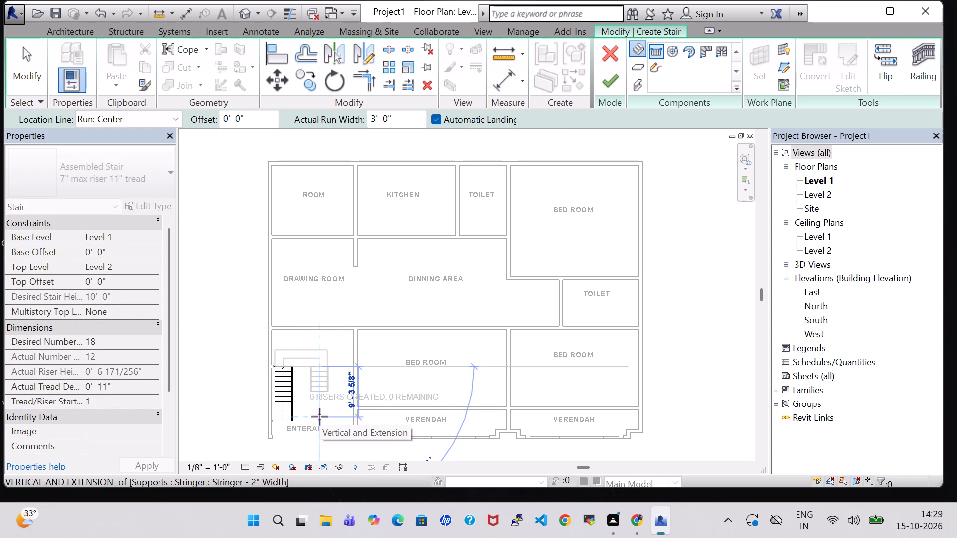
left_click(319, 417)
Lengthen the stair's eastern return run southward to 10'-1", level with the start of the western run.
left_click(313, 387)
left_click_drag(318, 391, 318, 419)
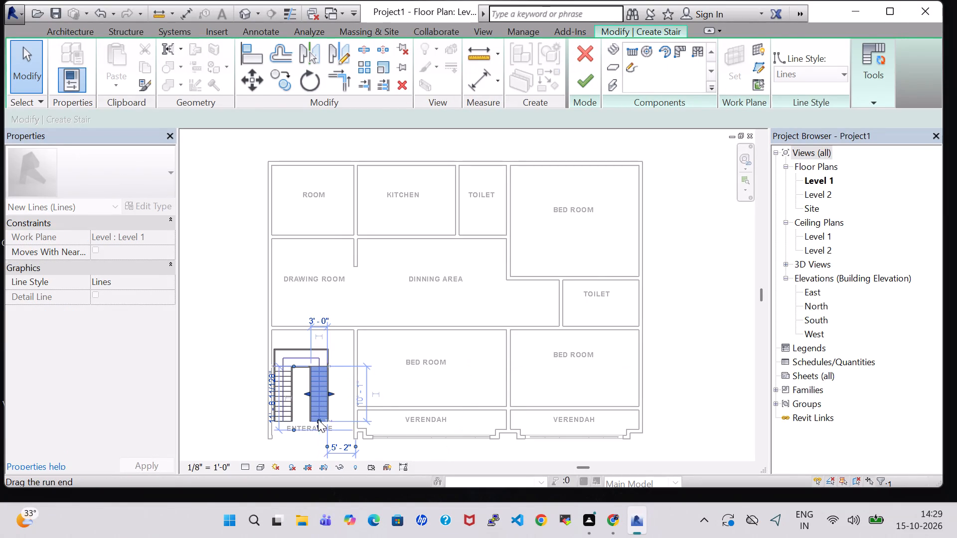
left_click(670, 313)
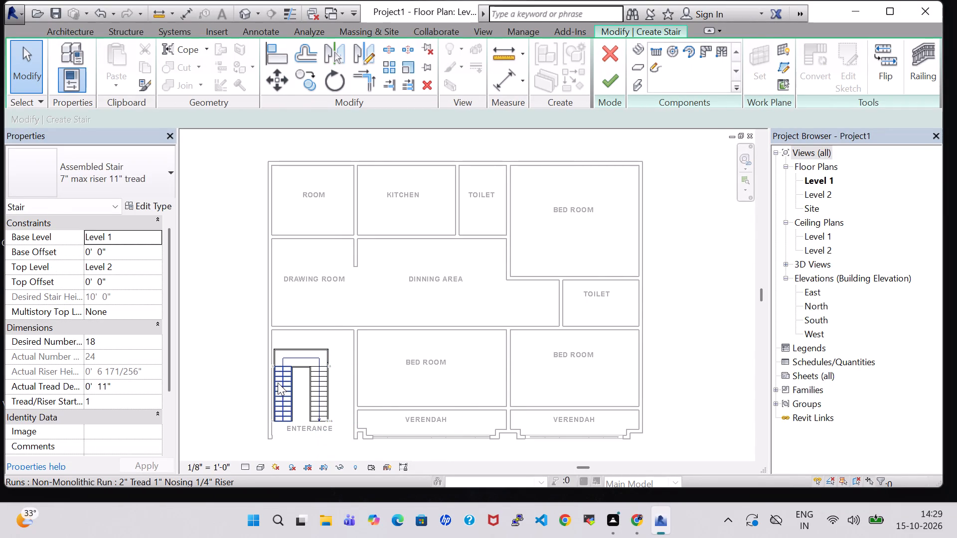
Widen the stair's eastern run to 7'-10" by extending its outer edge to the east wall of the ENTERANCE space.
left_click(318, 390)
left_click_drag(330, 394, 331, 393)
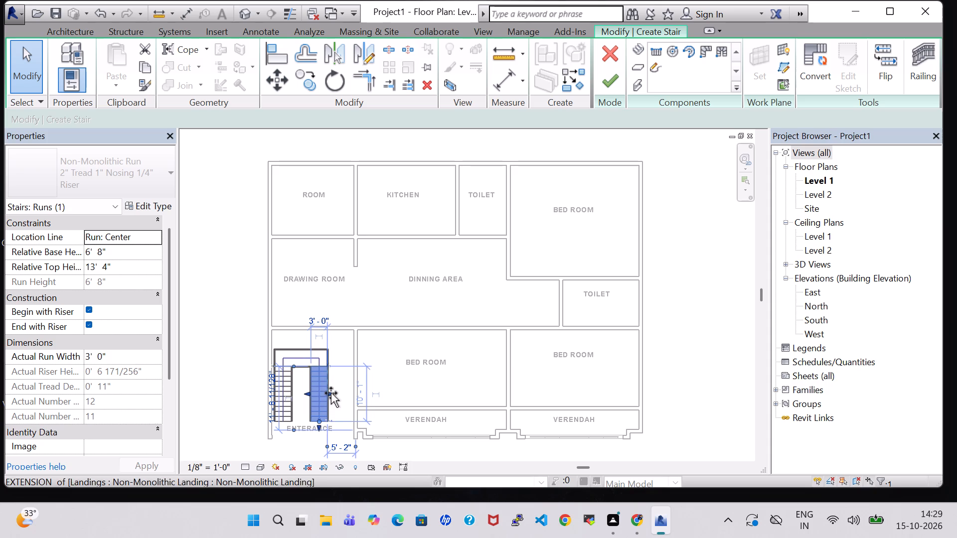
left_click_drag(331, 393, 346, 396)
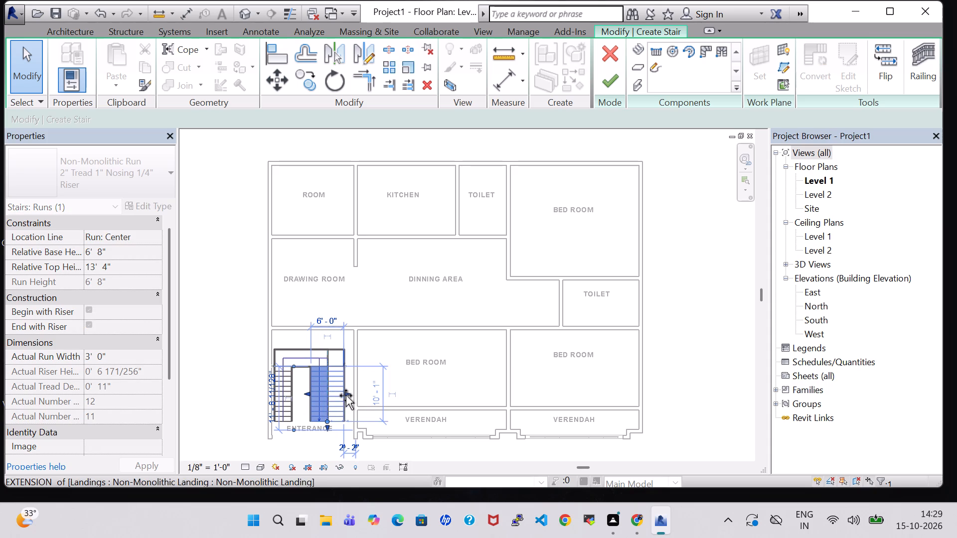
left_click_drag(346, 396, 346, 398)
left_click_drag(346, 398, 347, 403)
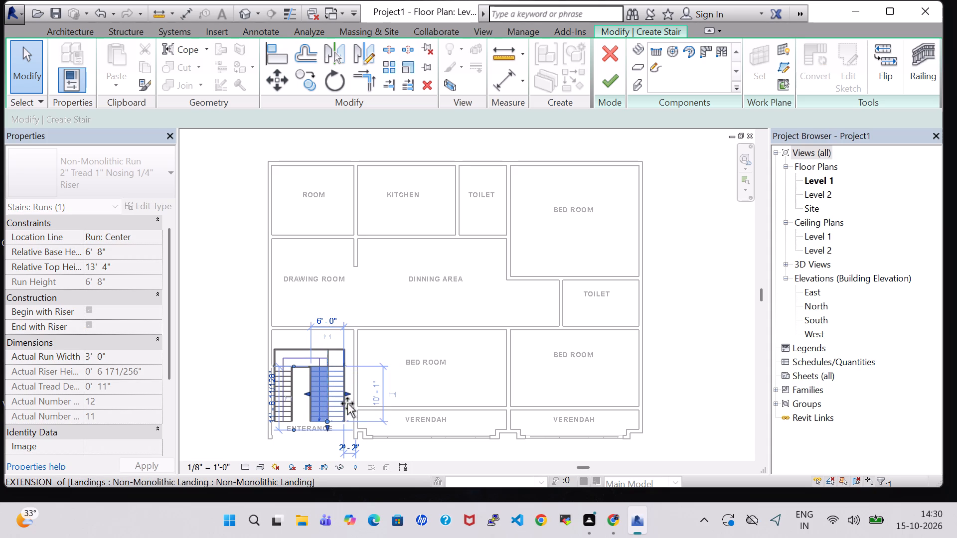
left_click_drag(347, 403, 348, 403)
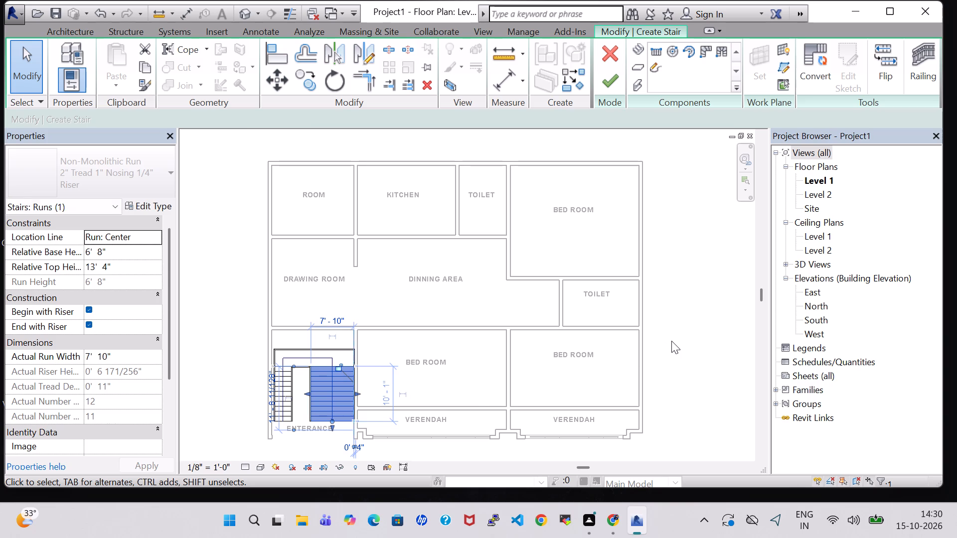
left_click(671, 341)
Widen the stair's western run to 4'-6" by extending its inner edge eastward.
left_click(283, 385)
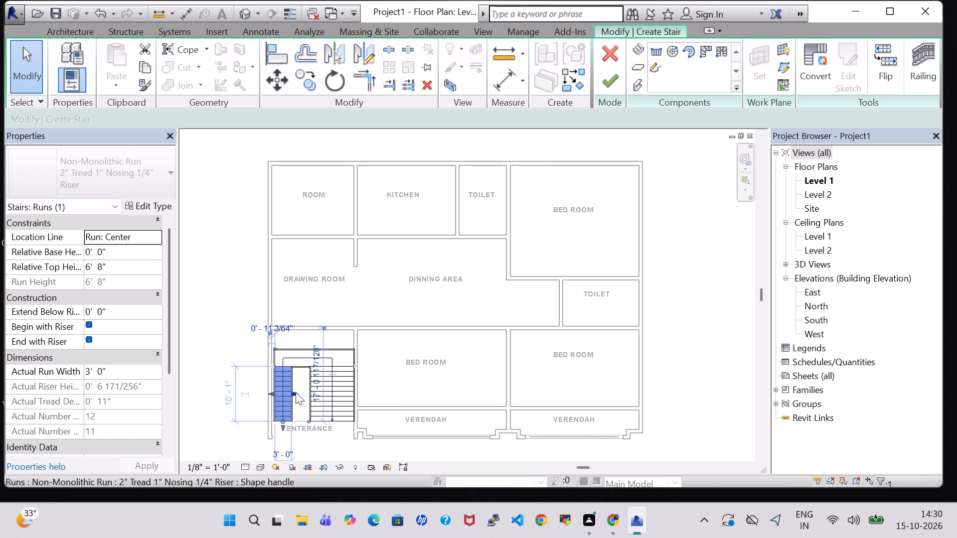
left_click_drag(294, 394, 301, 394)
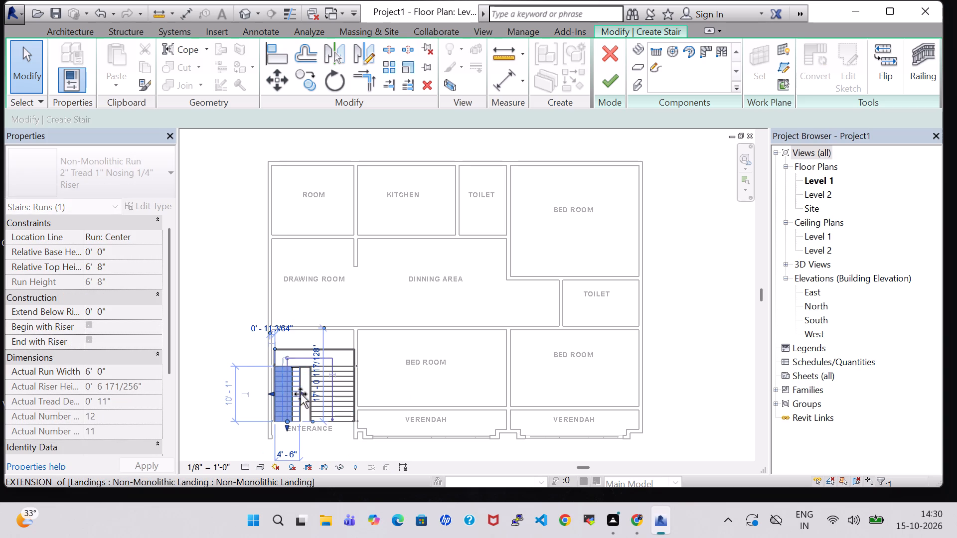
left_click_drag(301, 394, 300, 395)
left_click(666, 339)
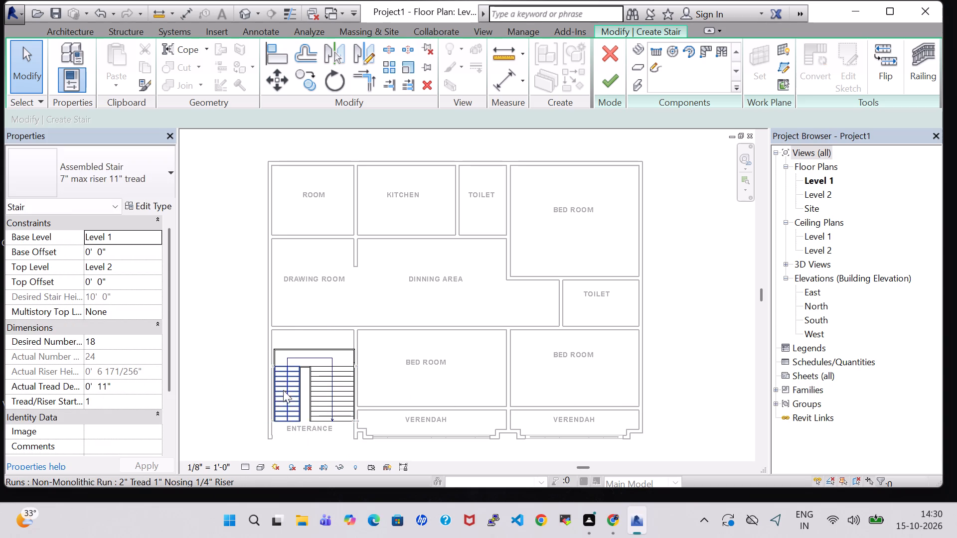
Narrow the stair's eastern run to 5'-6" from its inner edge and finish the stair edit.
left_click(320, 397)
left_click_drag(309, 393, 329, 396)
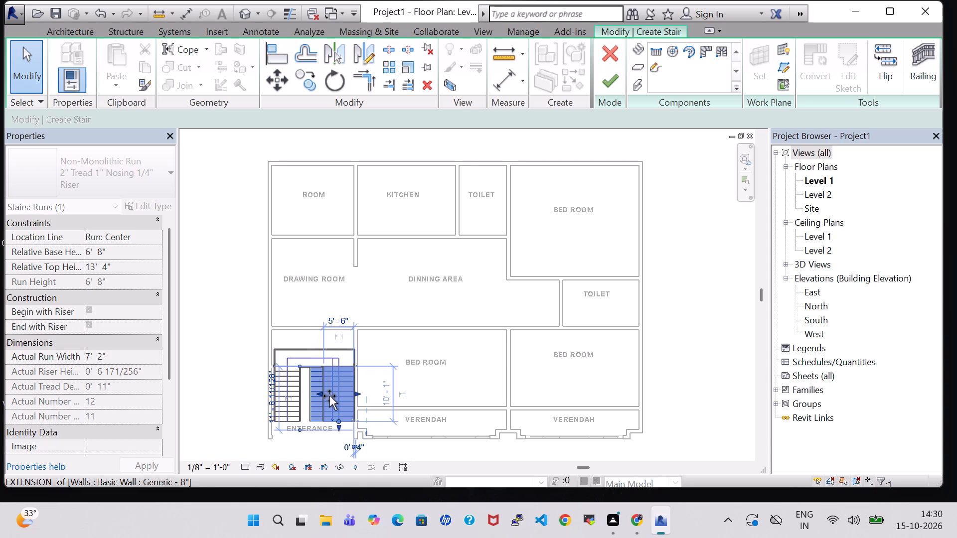
left_click_drag(329, 396, 328, 397)
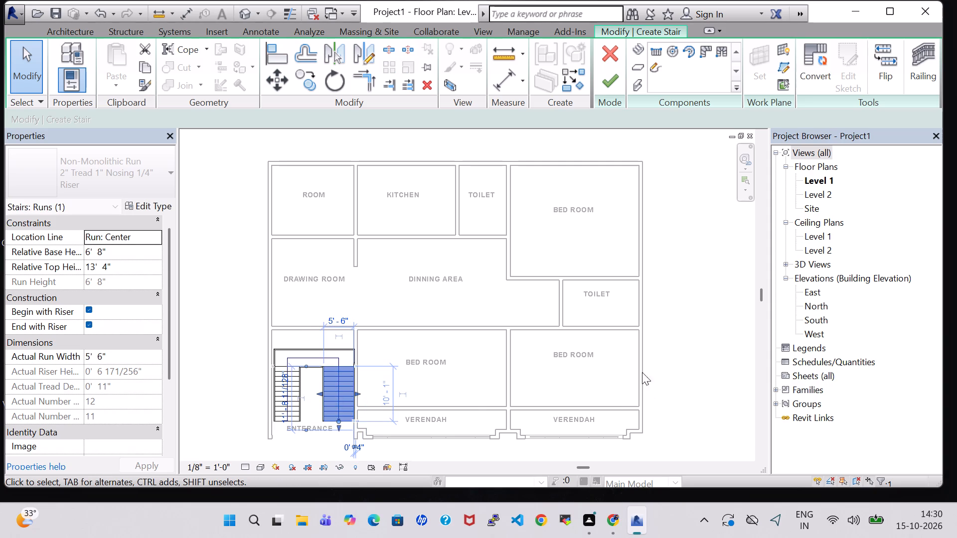
left_click(674, 365)
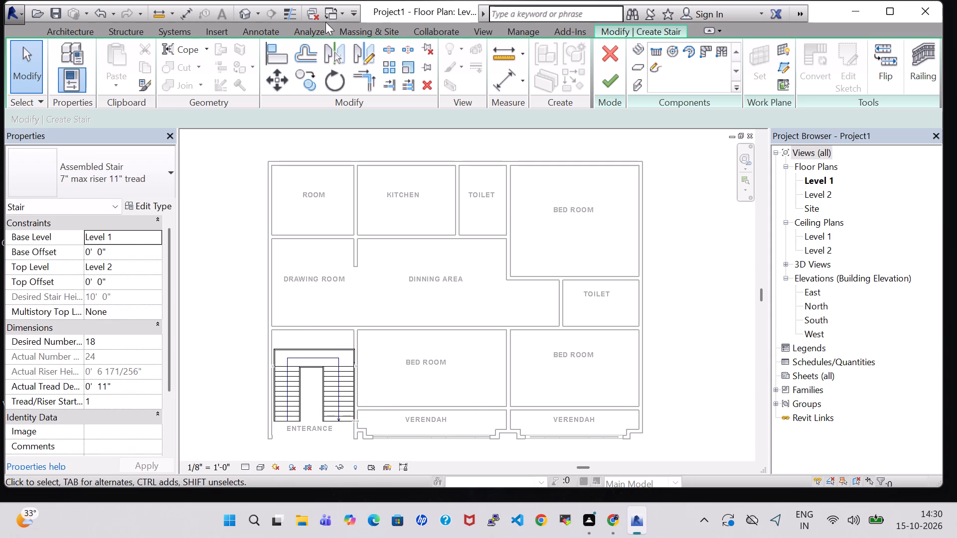
left_click(614, 76)
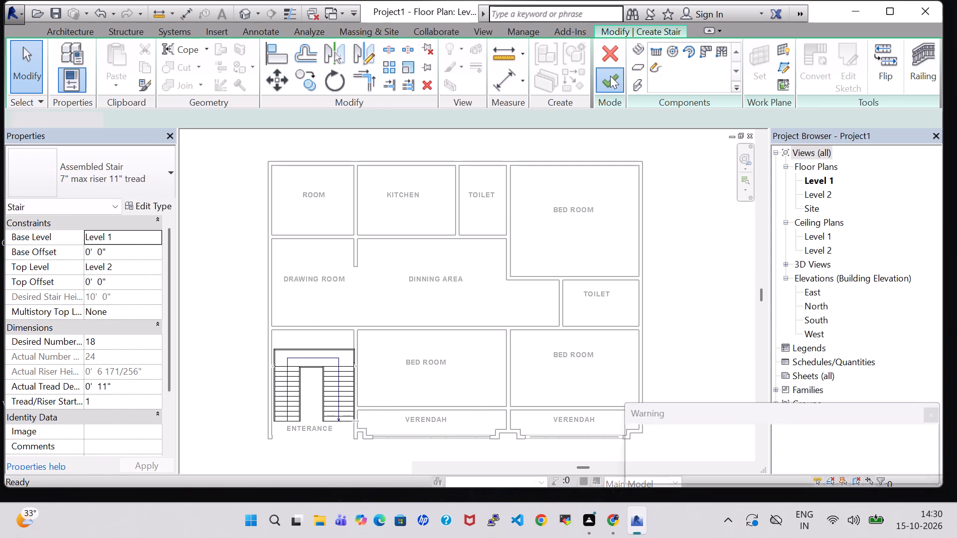
Examine the finished U-shaped stair and its railings from several angles in the default 3D view.
left_click(239, 16)
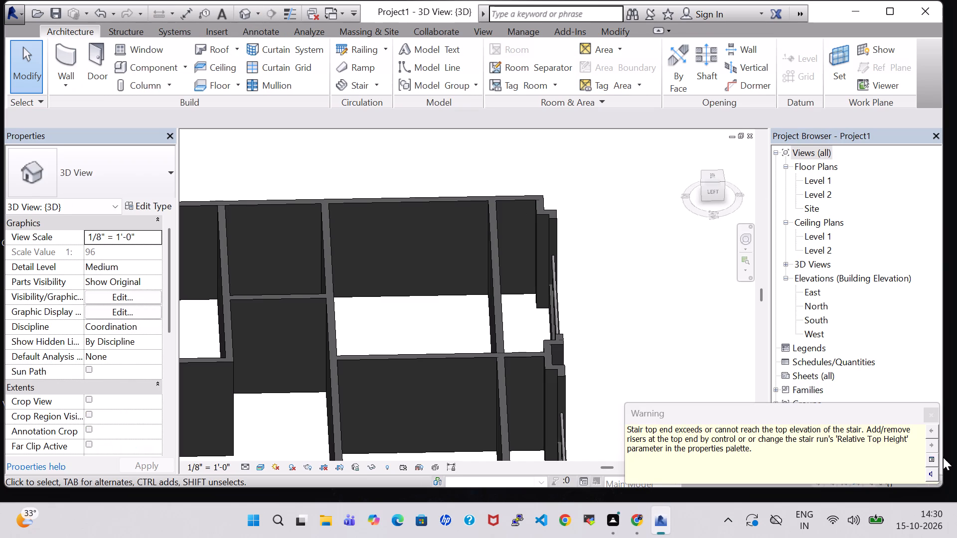
left_click(936, 413)
scroll(474, 307, "down", 4)
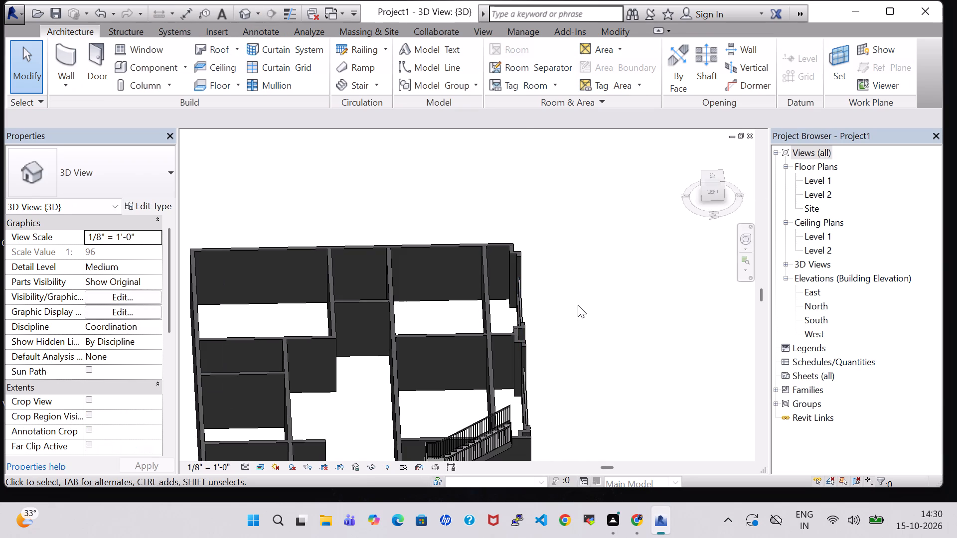
middle_click_drag(578, 305, 415, 293, "shift")
middle_click_drag(354, 400, 338, 357, "shift")
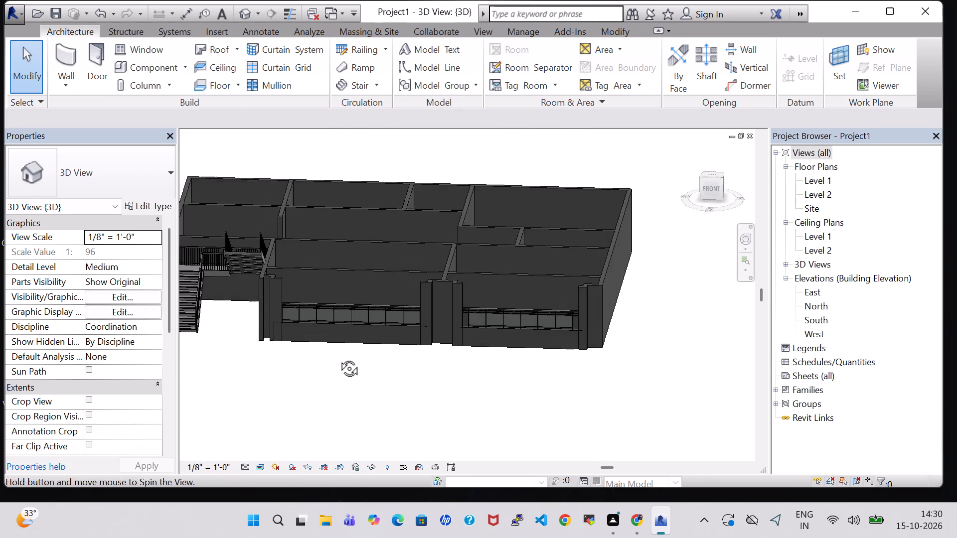
middle_click_drag(338, 357, 371, 332, "shift")
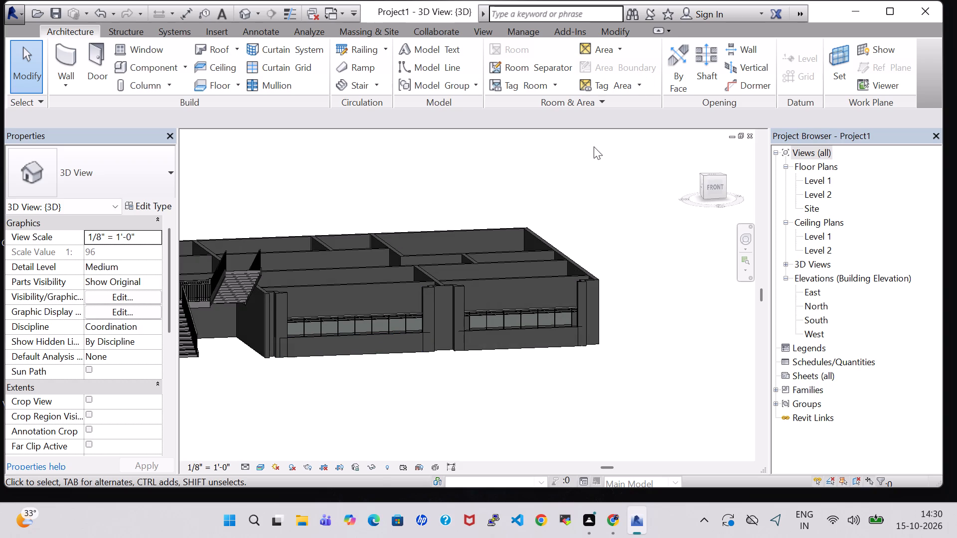
middle_click_drag(592, 175, 592, 227, "shift")
middle_click_drag(513, 383, 488, 379, "shift")
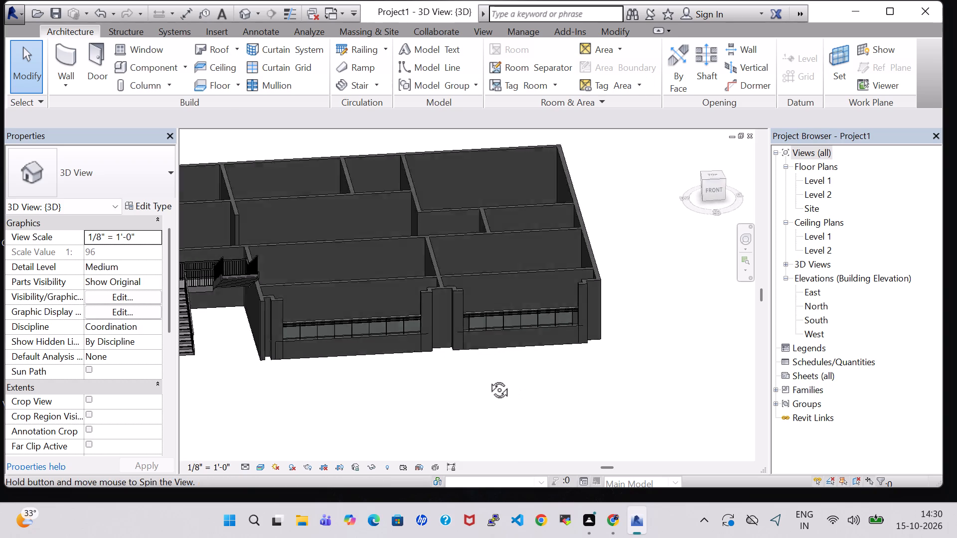
middle_click_drag(488, 379, 464, 373, "shift")
scroll(463, 373, "down", 1, "shift")
middle_click_drag(466, 373, 623, 422)
middle_click_drag(619, 417, 639, 408, "shift")
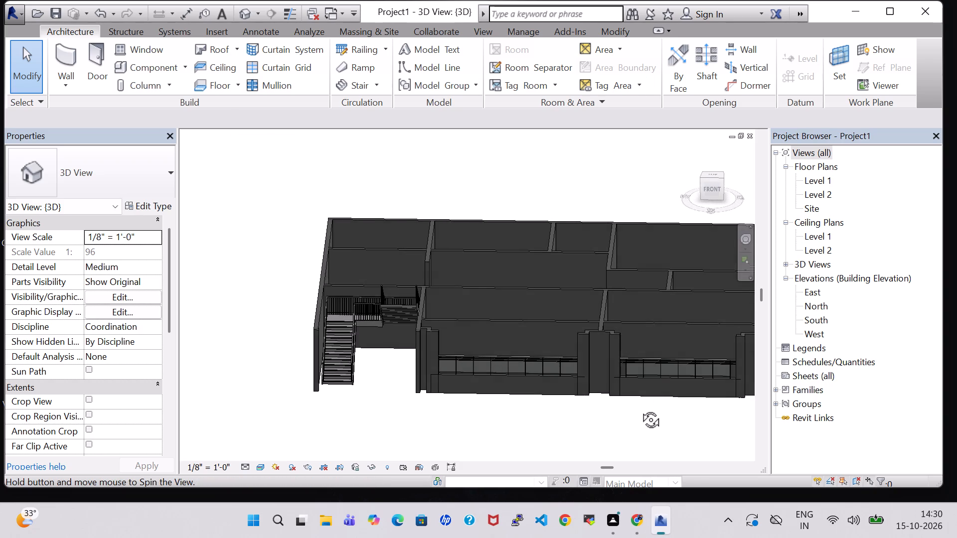
middle_click_drag(639, 408, 639, 404, "shift")
middle_click_drag(617, 419, 604, 417)
middle_click_drag(618, 418, 606, 415, "shift")
middle_click_drag(606, 415, 563, 415)
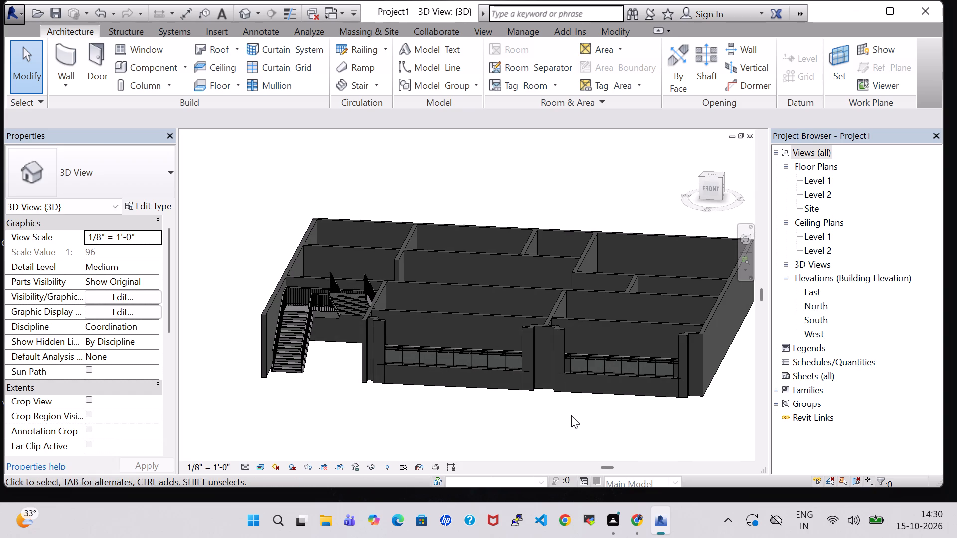
middle_click_drag(573, 415, 588, 411, "shift")
scroll(573, 415, "down", 1, "shift")
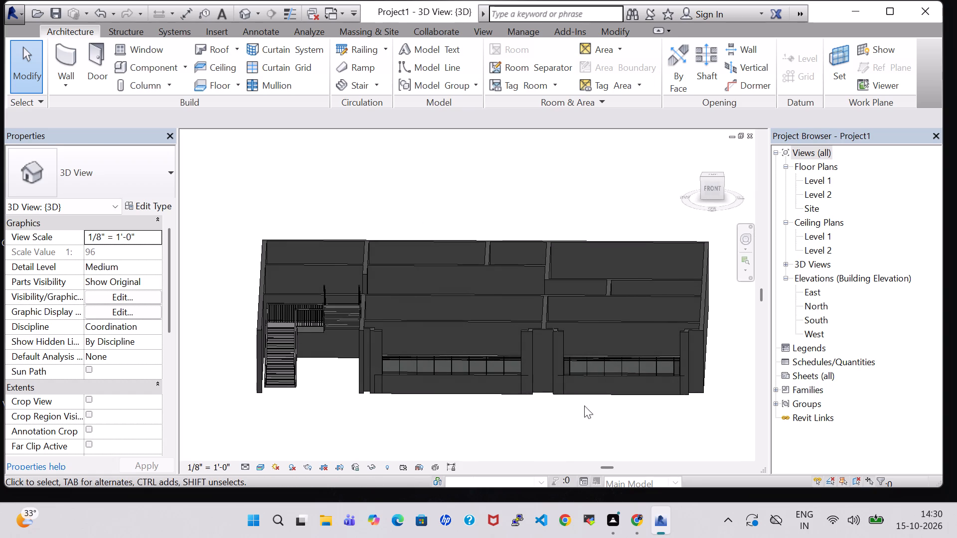
Delete the stair's outer Handrail - Rectangular railing that runs along the ENTERANCE walls.
middle_click_drag(538, 166, 524, 260, "shift")
left_click(351, 238)
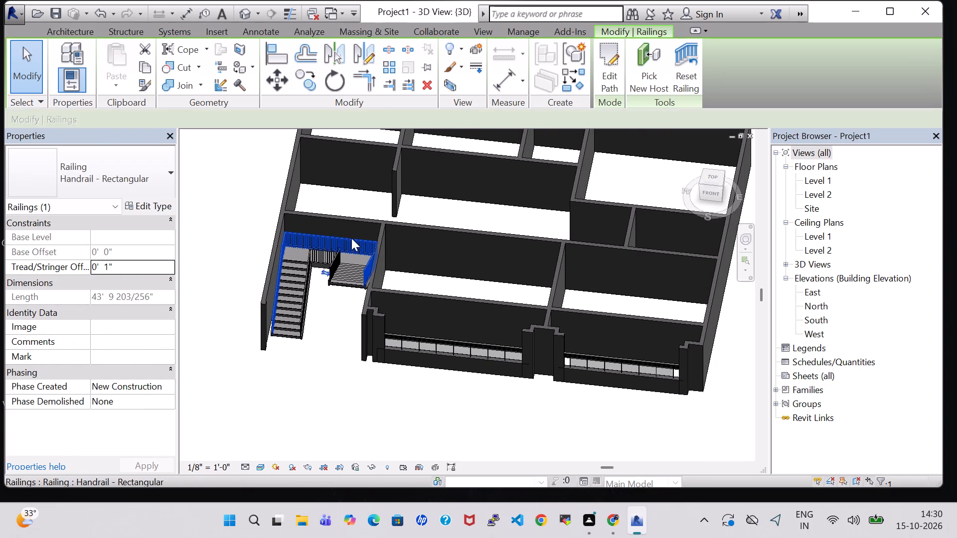
key("Delete")
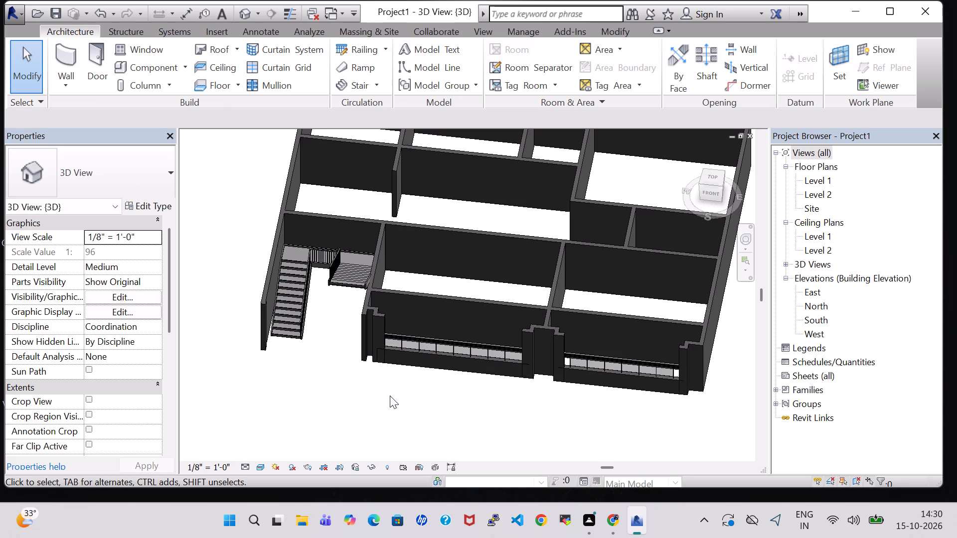
left_click(382, 406)
Check the stair with only its inner railing in 3D and return to the Level 1 floor plan.
middle_click_drag(382, 406, 410, 385, "shift")
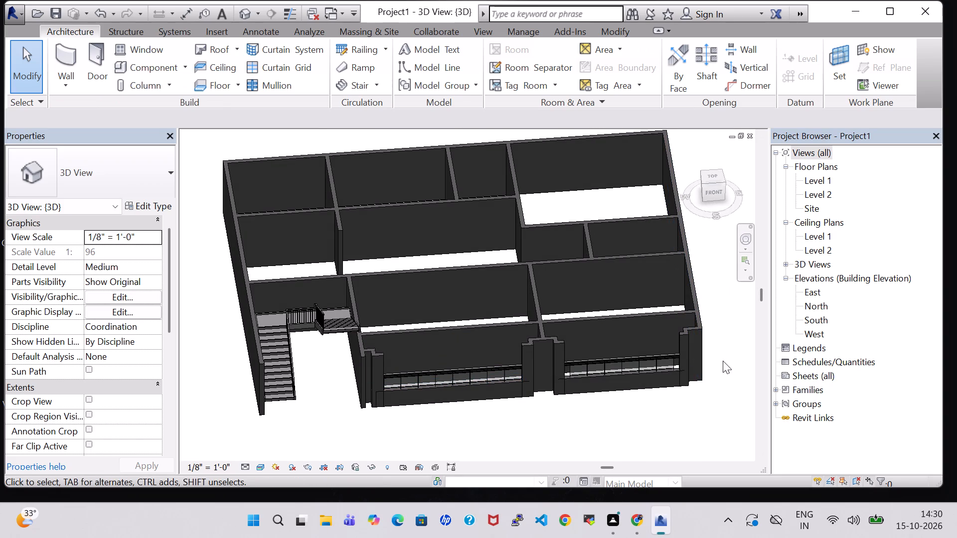
middle_click_drag(723, 362, 712, 315, "shift")
middle_click_drag(712, 315, 716, 301, "shift")
double_click(814, 181)
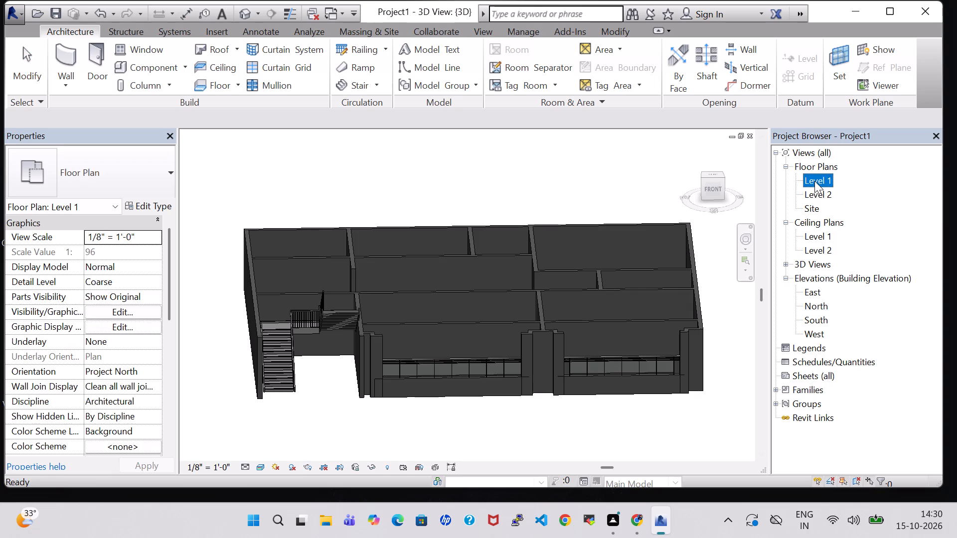
scroll(572, 222, "down", 1)
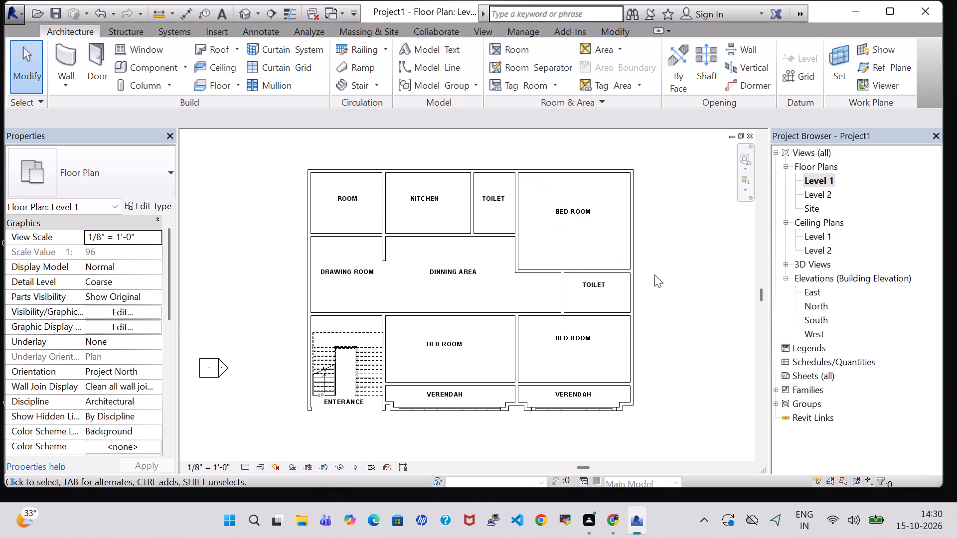
scroll(663, 275, "up", 1)
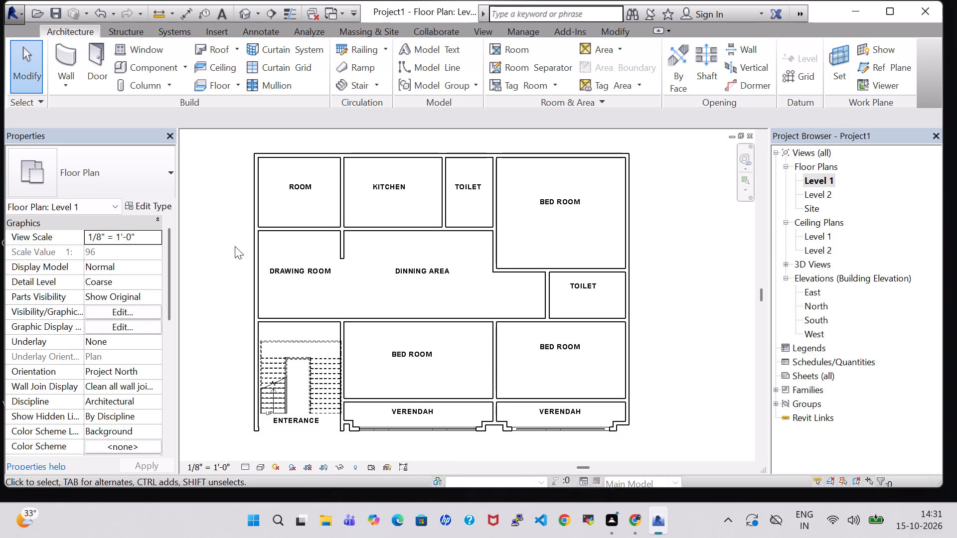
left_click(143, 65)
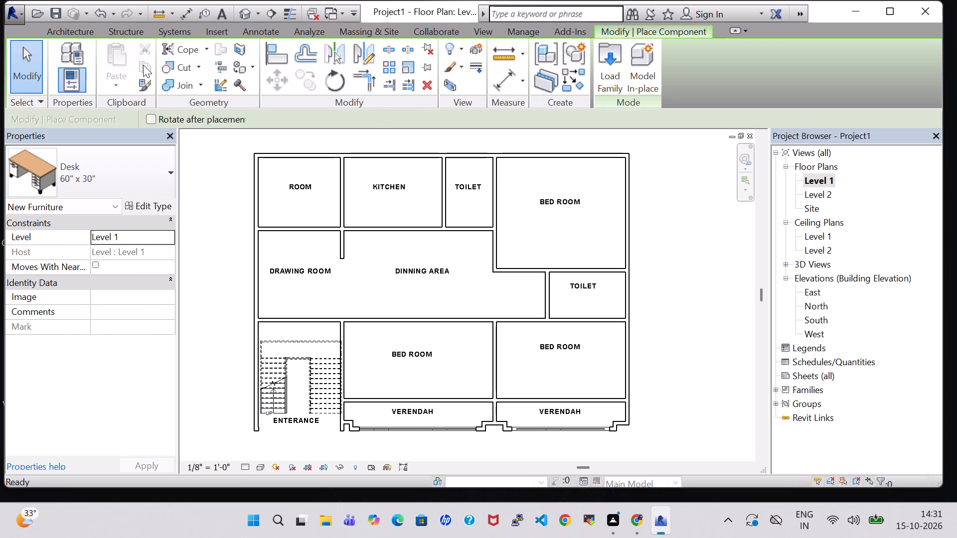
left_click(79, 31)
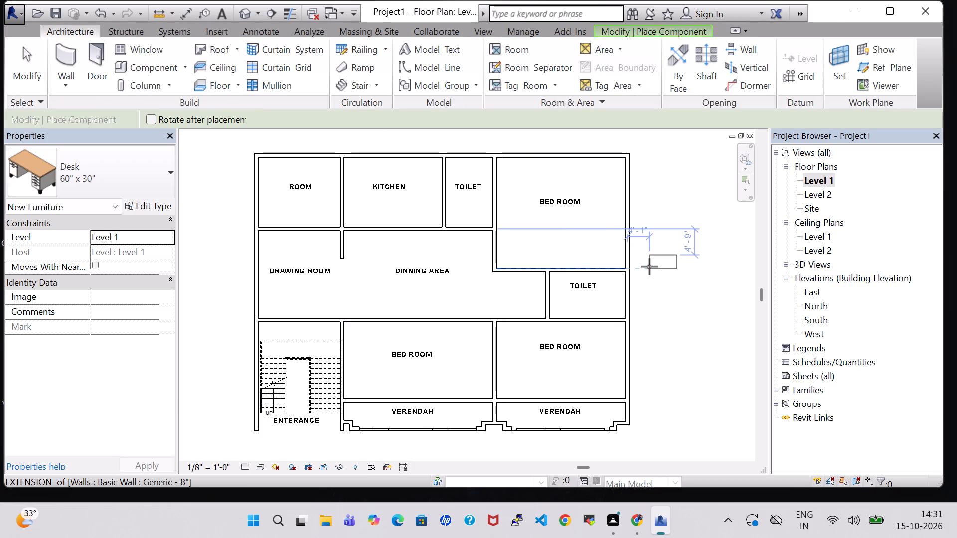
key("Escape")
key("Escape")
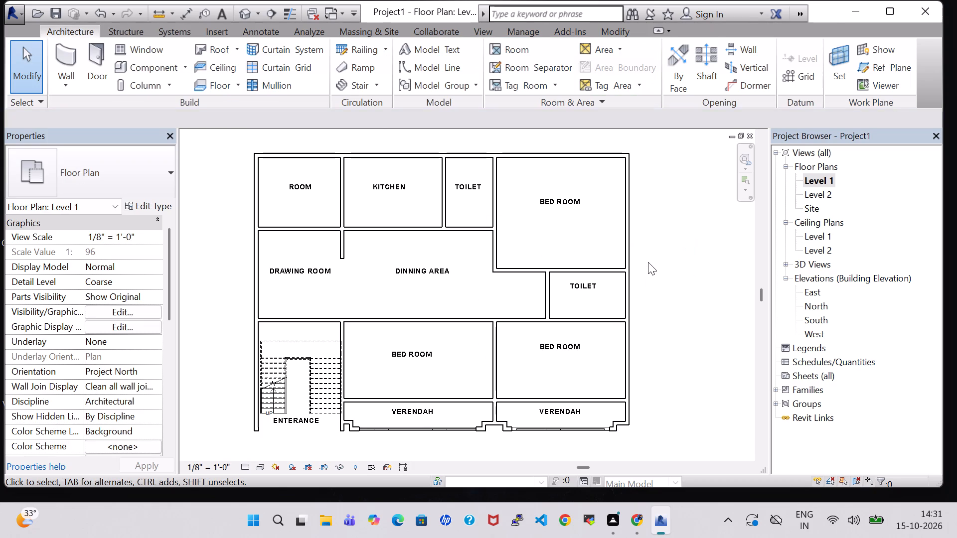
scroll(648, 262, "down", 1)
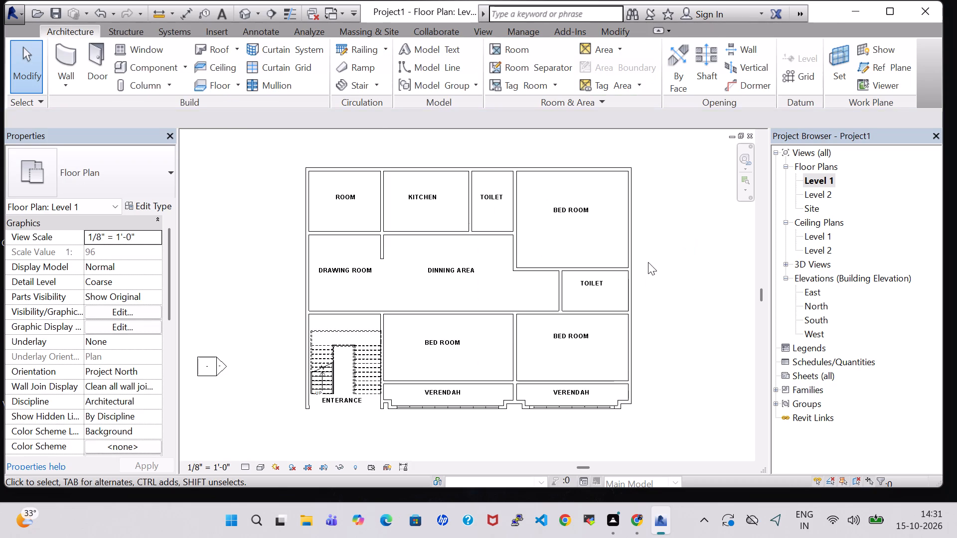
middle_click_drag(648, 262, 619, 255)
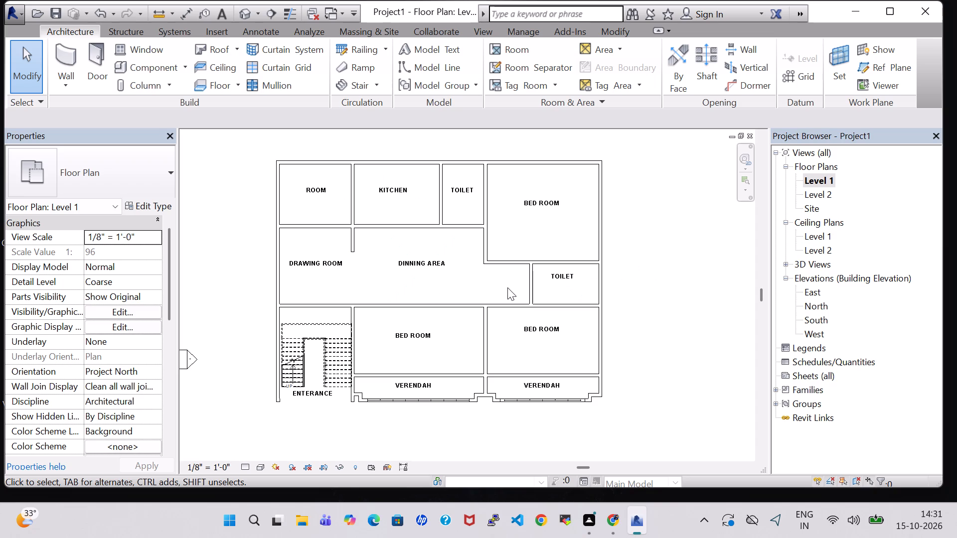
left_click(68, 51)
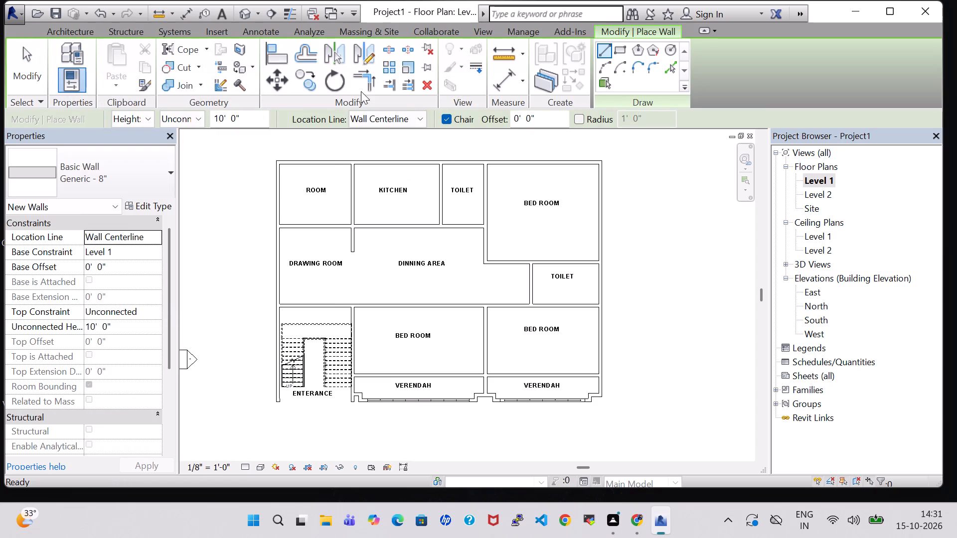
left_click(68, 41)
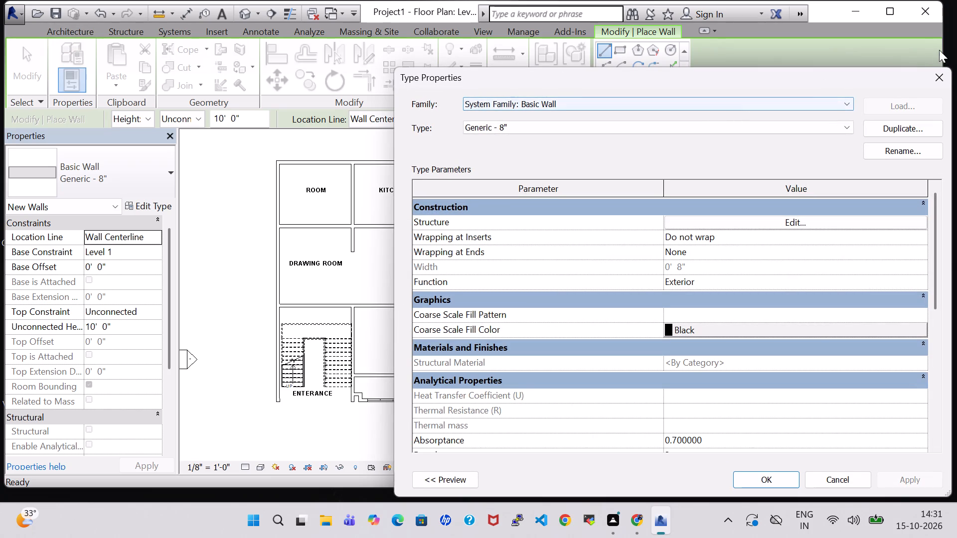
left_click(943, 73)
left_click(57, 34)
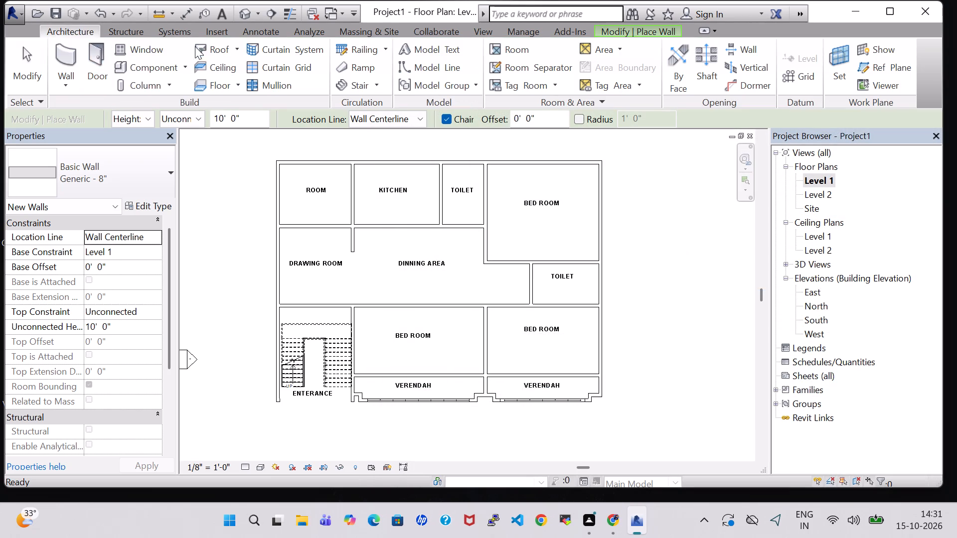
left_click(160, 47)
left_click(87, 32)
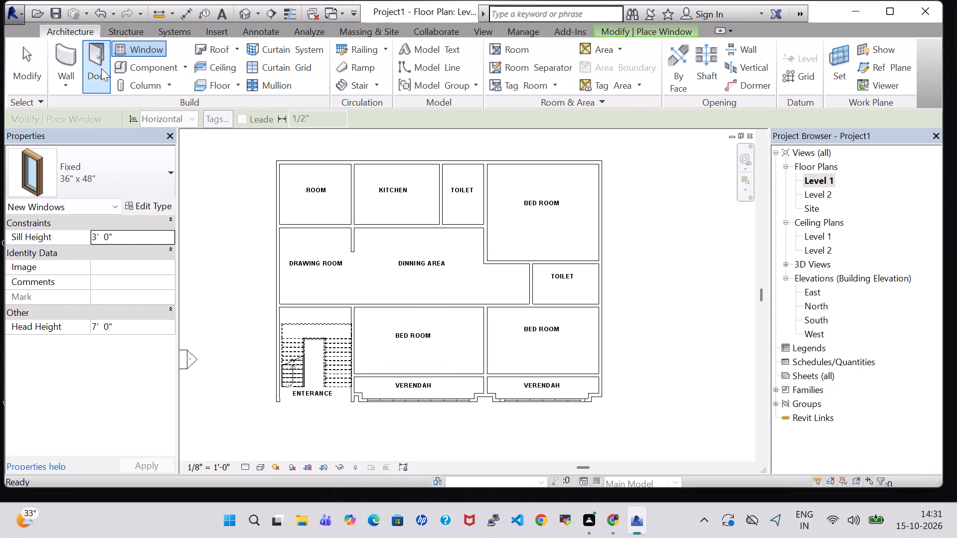
Place a Single-Flush 36" x 84" door in the wall between the northern TOILET and DINNING AREA, near the toilet's west wall, swinging into the toilet.
left_click(101, 68)
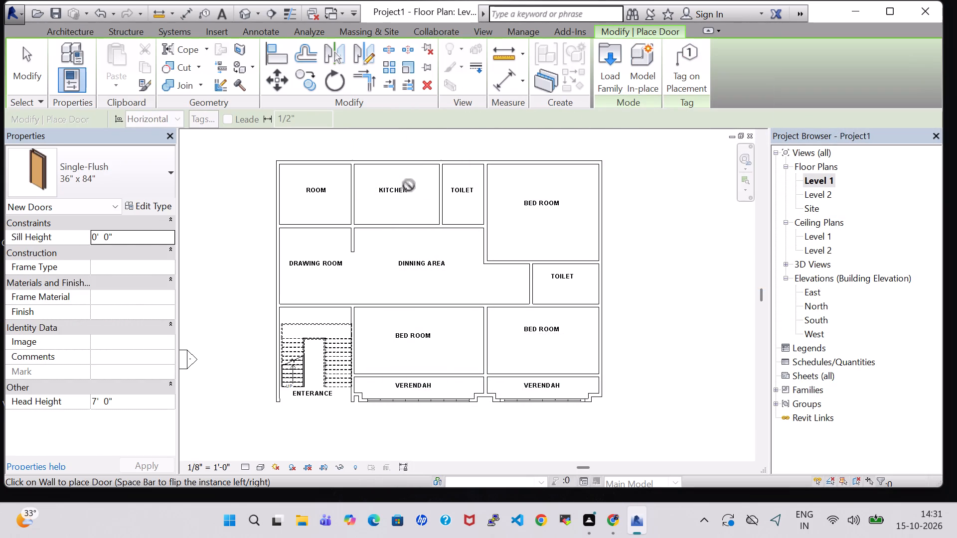
scroll(381, 223, "up", 6)
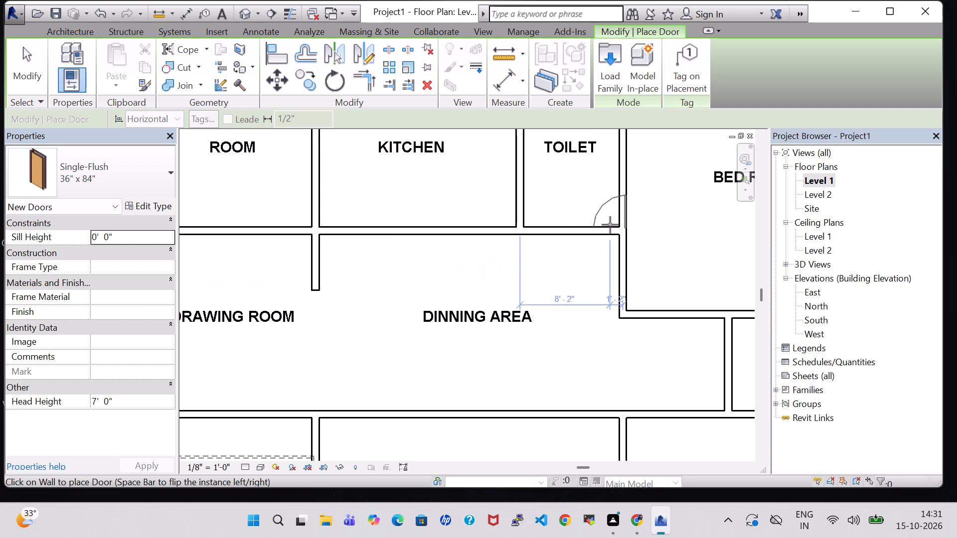
key("space")
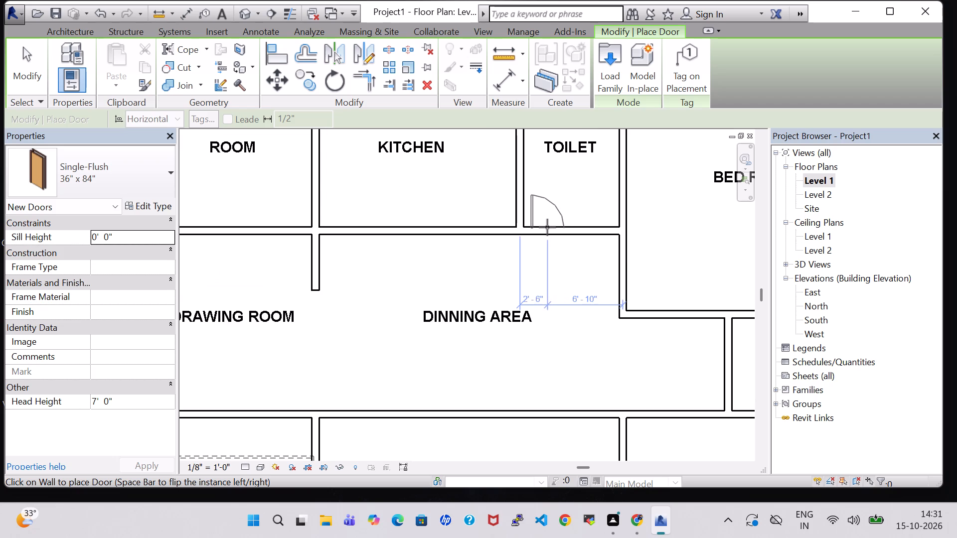
left_click(546, 230)
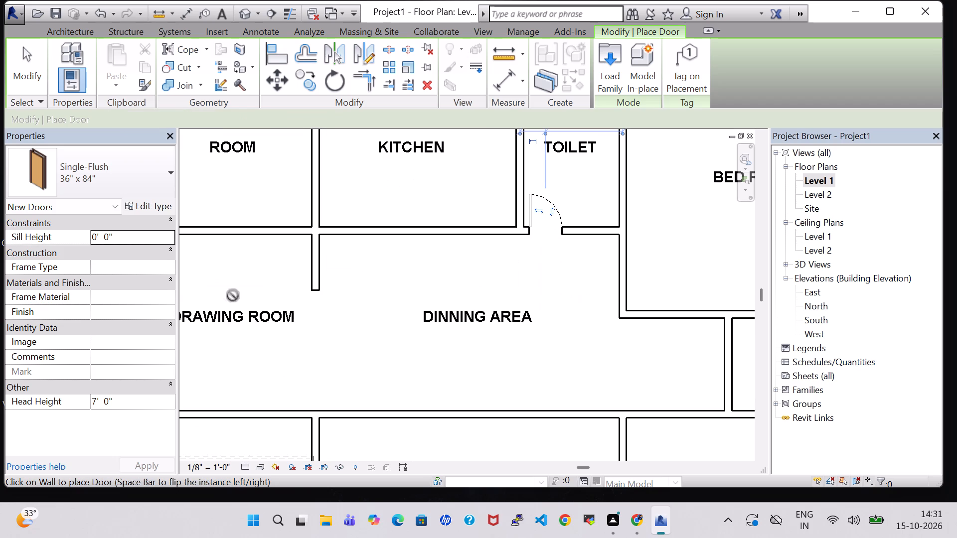
key("Escape")
key("Escape")
key("Escape")
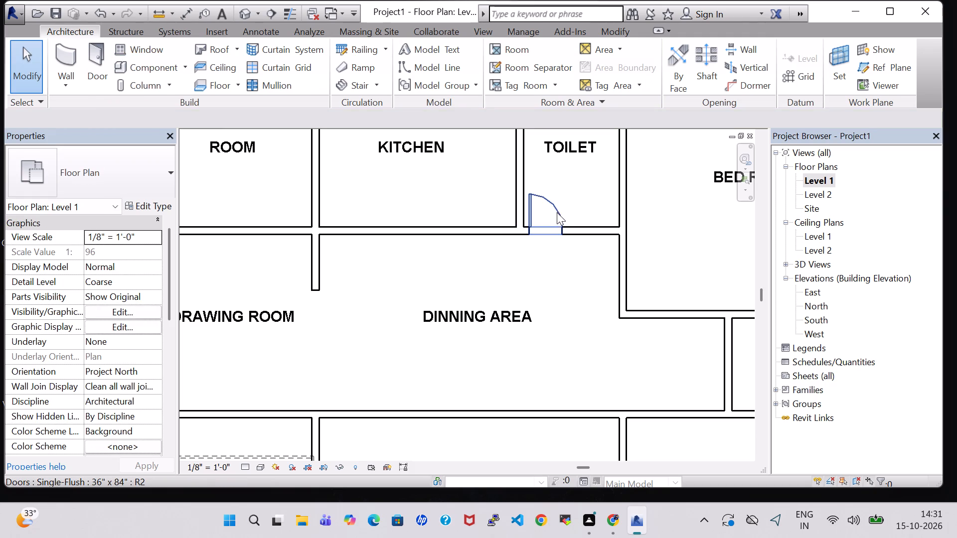
Review the new toilet door's type properties and the available Single-Flush sizes.
left_click(556, 212)
left_click(159, 204)
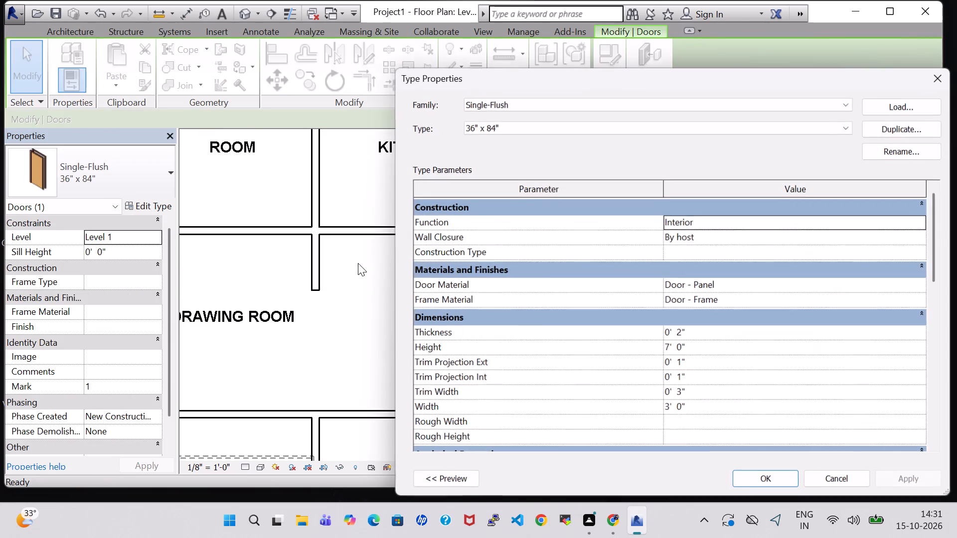
left_click(939, 85)
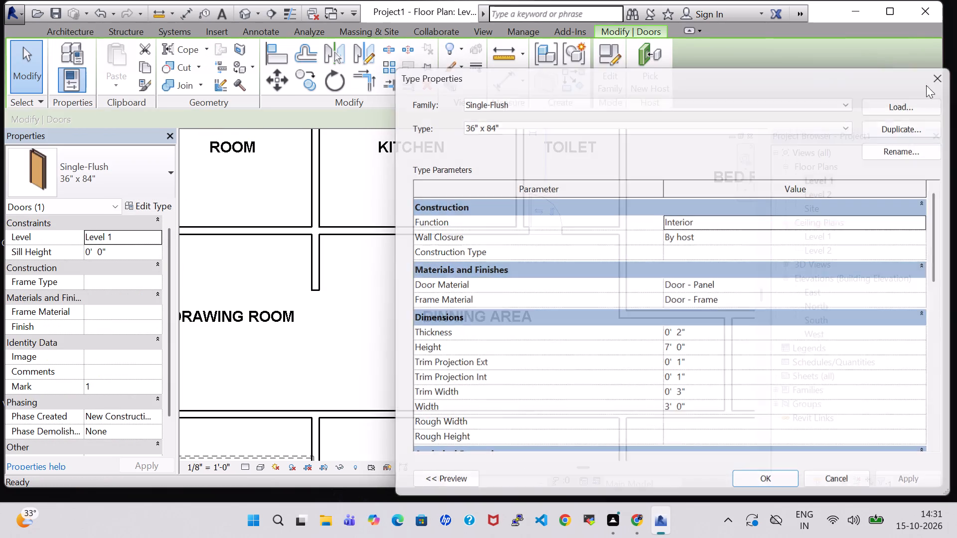
left_click(127, 173)
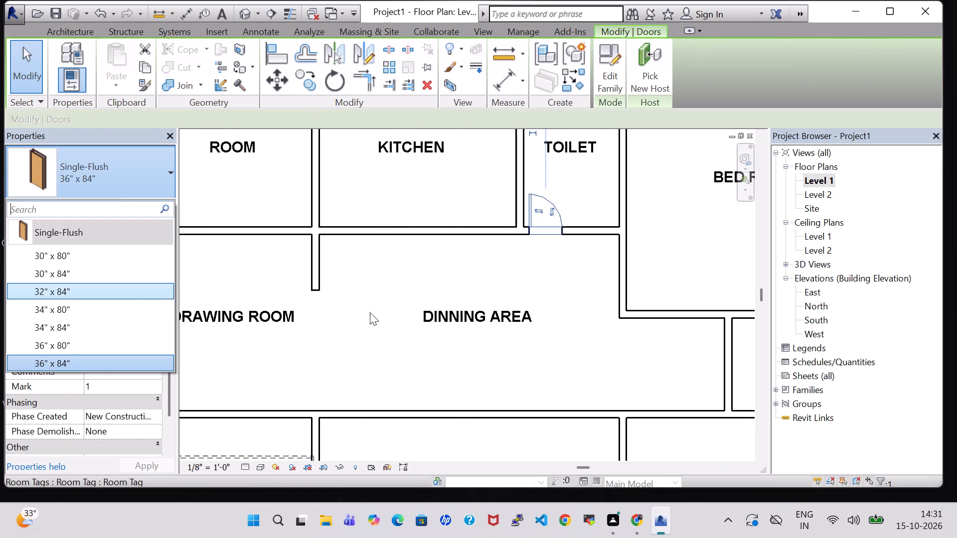
left_click(436, 365)
scroll(615, 429, "down", 3)
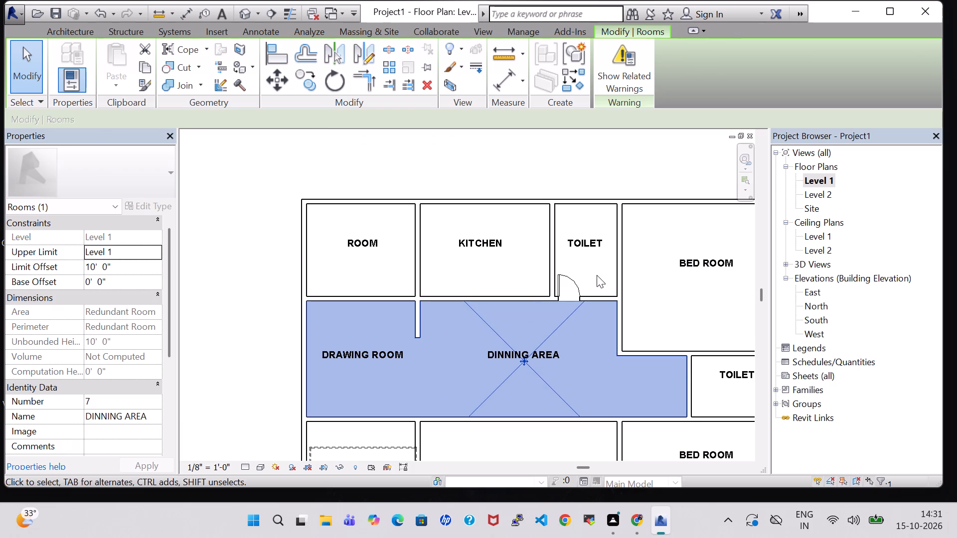
left_click(535, 177)
Place a Single-Flush 36" x 84" door between the eastern TOILET and the BED ROOM south of it, about 2'-4" from the toilet's west wall, swinging into the toilet.
middle_click_drag(534, 177, 449, 145)
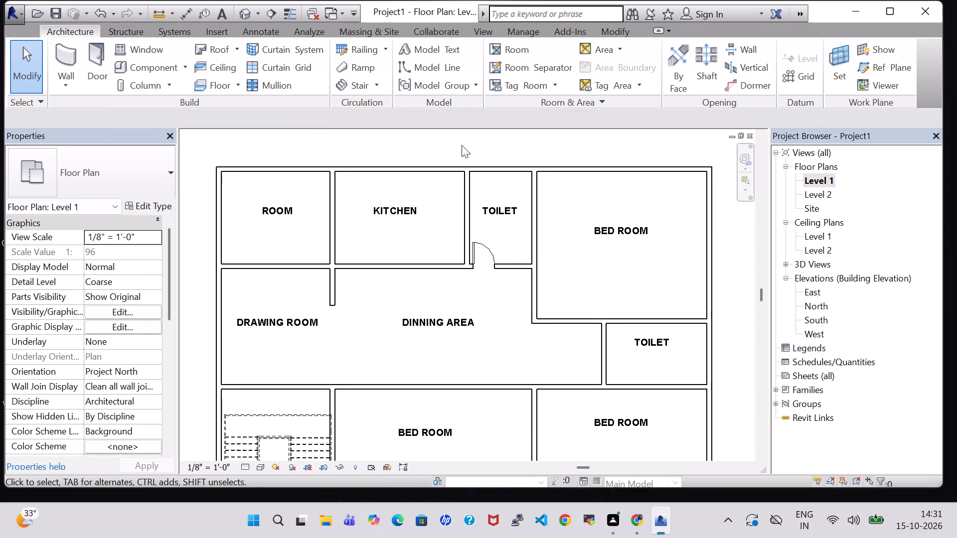
middle_click_drag(462, 145, 456, 143)
middle_click_drag(726, 344, 715, 339)
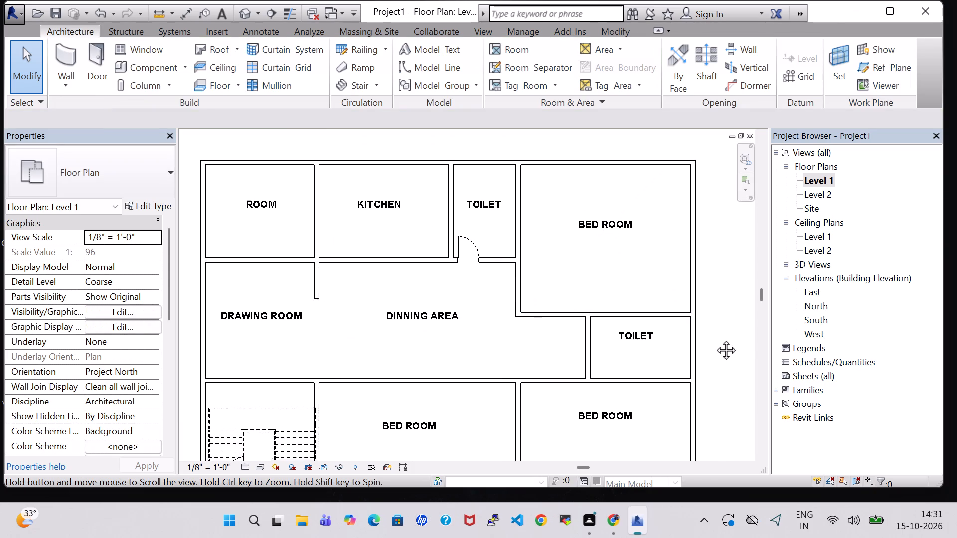
middle_click_drag(715, 339, 711, 334)
scroll(711, 334, "down", 1)
middle_click_drag(711, 334, 702, 310)
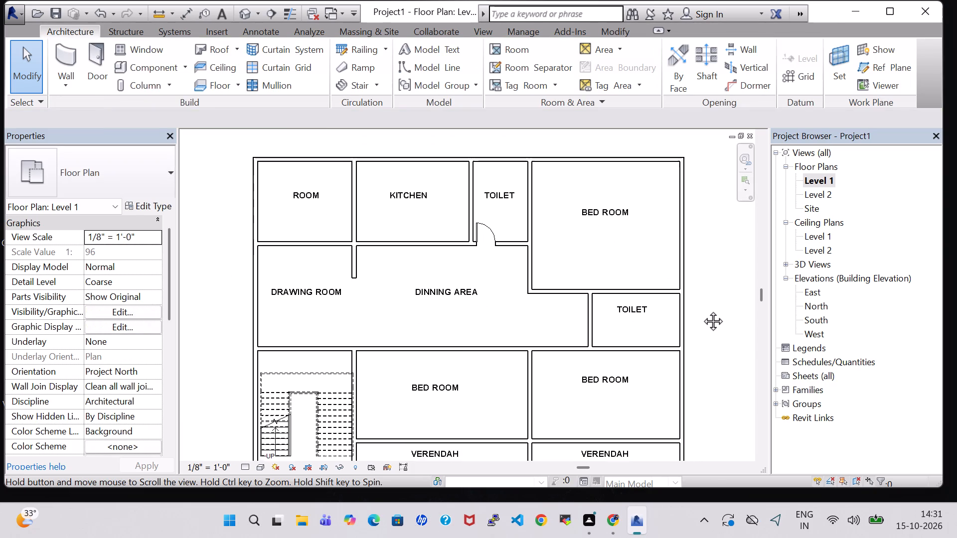
middle_click_drag(702, 310, 697, 307)
middle_click(697, 307)
scroll(697, 307, "down", 1)
middle_click_drag(697, 307, 688, 285)
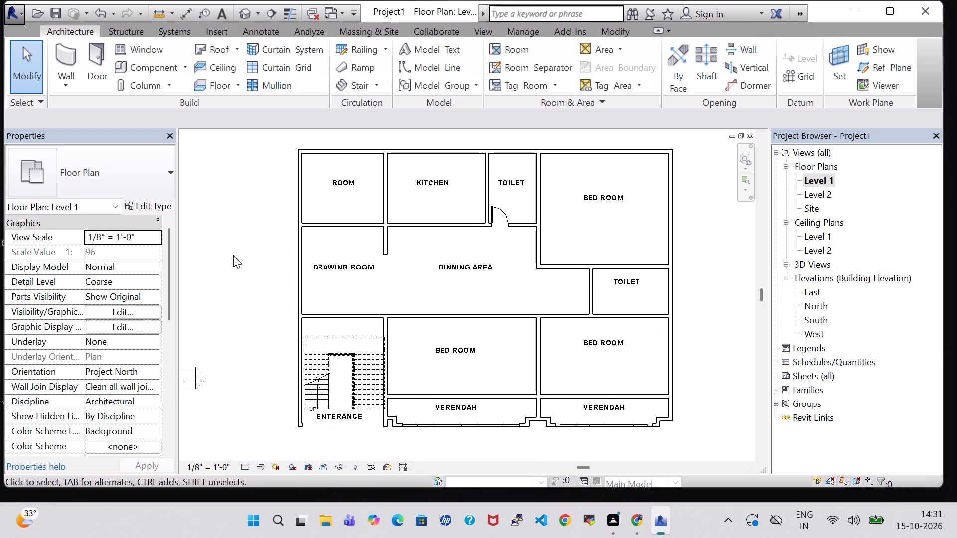
left_click(142, 73)
left_click(70, 37)
left_click(96, 65)
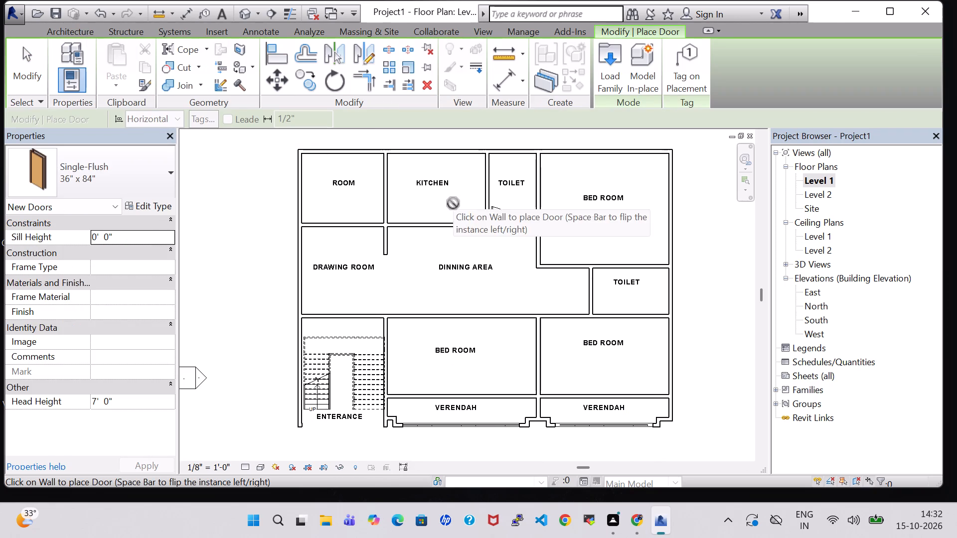
scroll(607, 308, "up", 4)
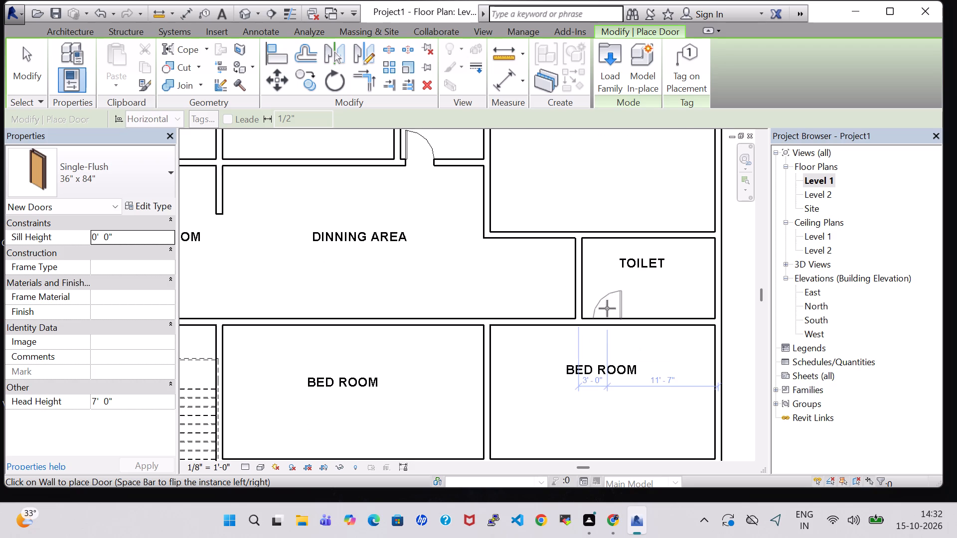
key("space")
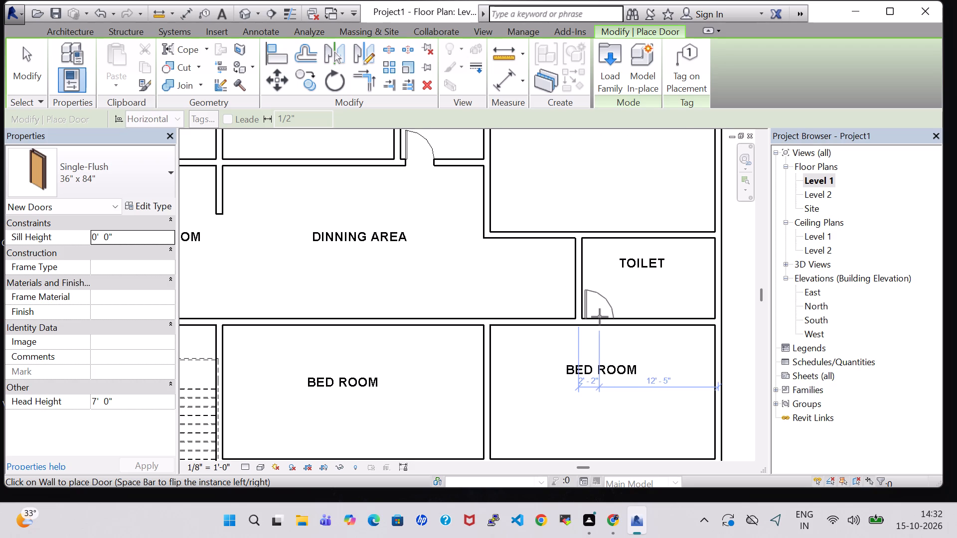
left_click(601, 317)
scroll(591, 380, "down", 3)
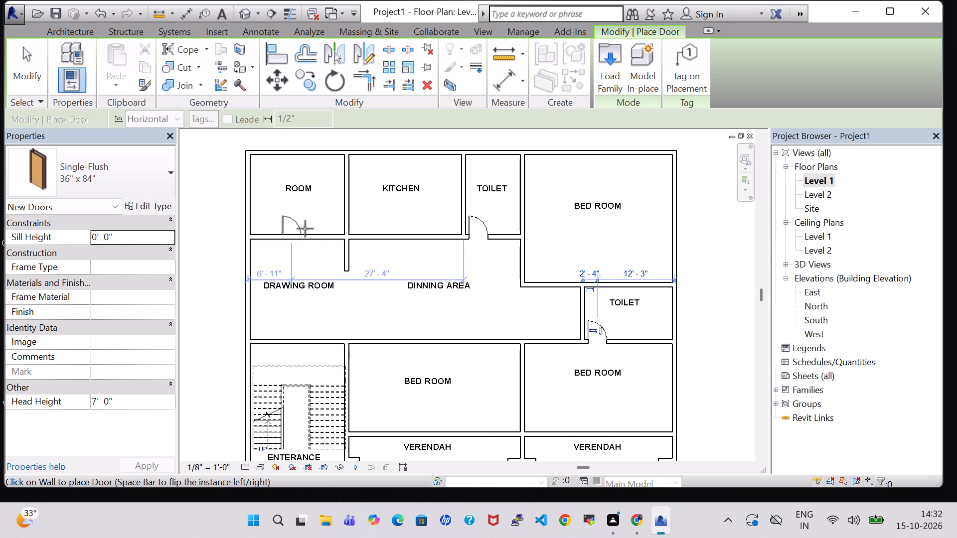
key("Escape")
key("Escape")
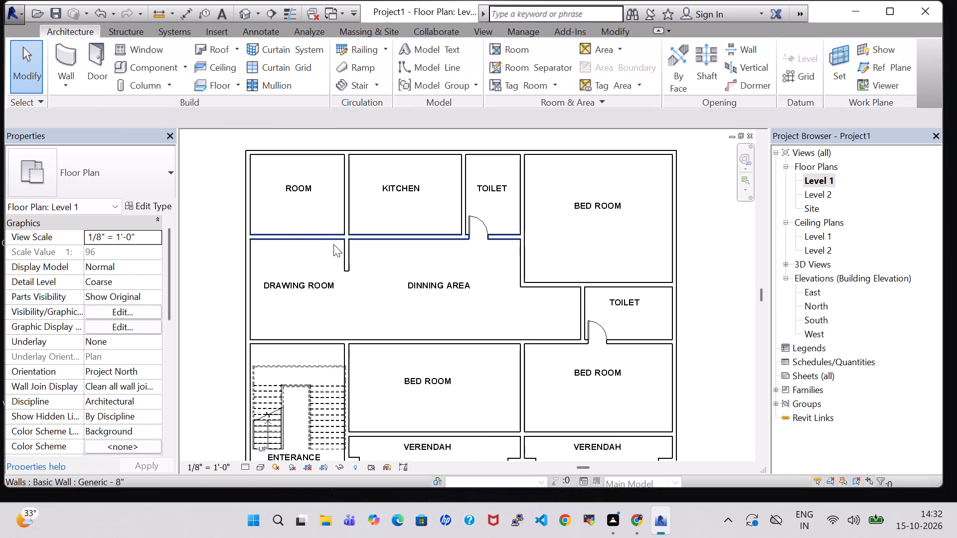
Load the Door-Exterior-Double-Full Glass-Wood_Clad family in the 60" x 80" type from the Residential doors library.
left_click(96, 54)
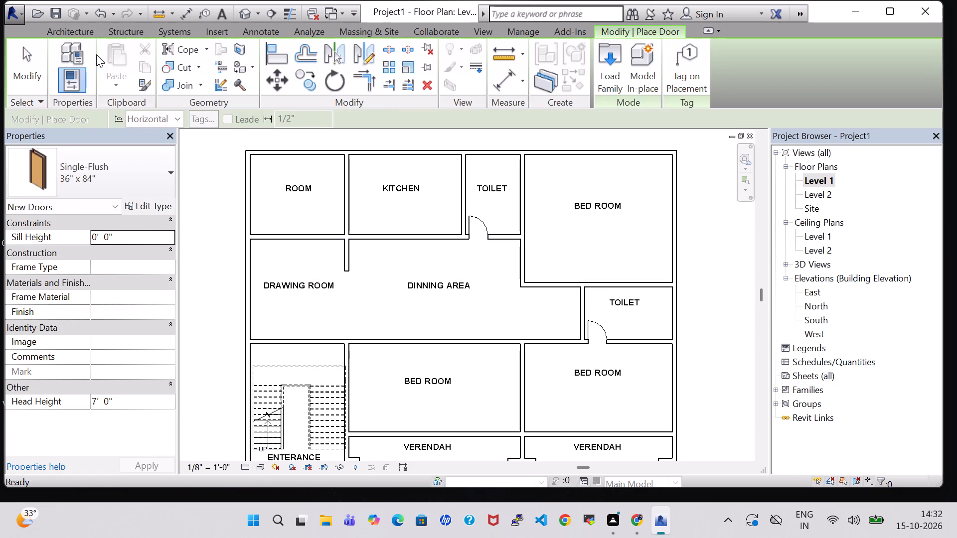
left_click(607, 70)
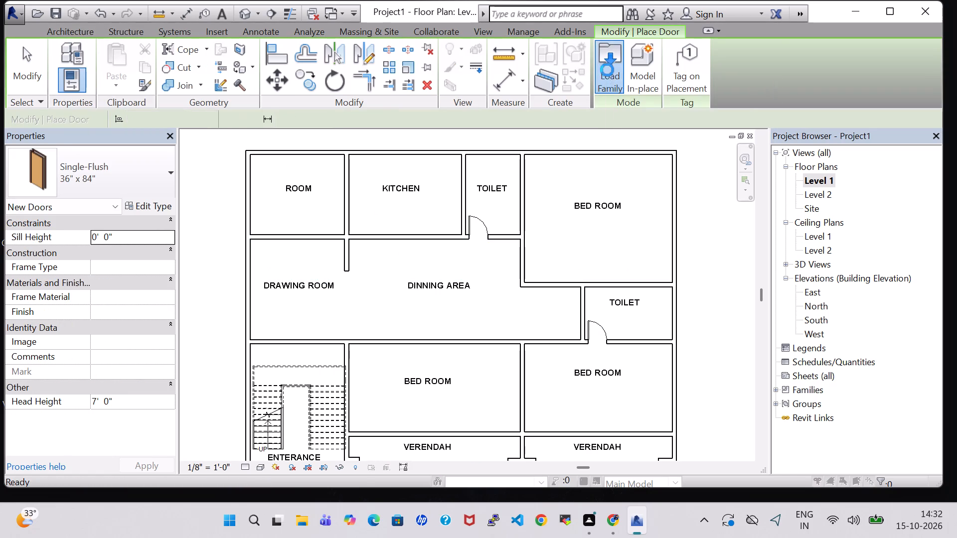
double_click(562, 247)
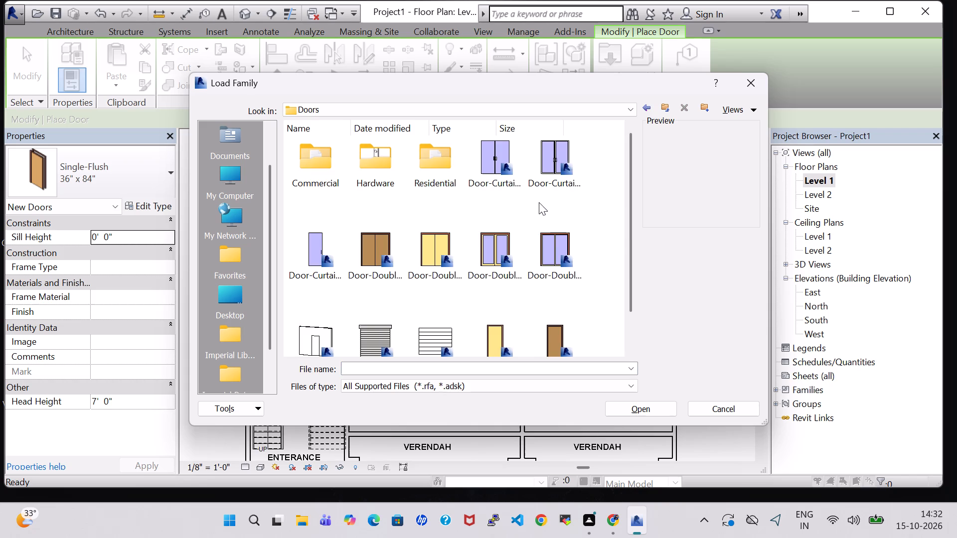
double_click(434, 153)
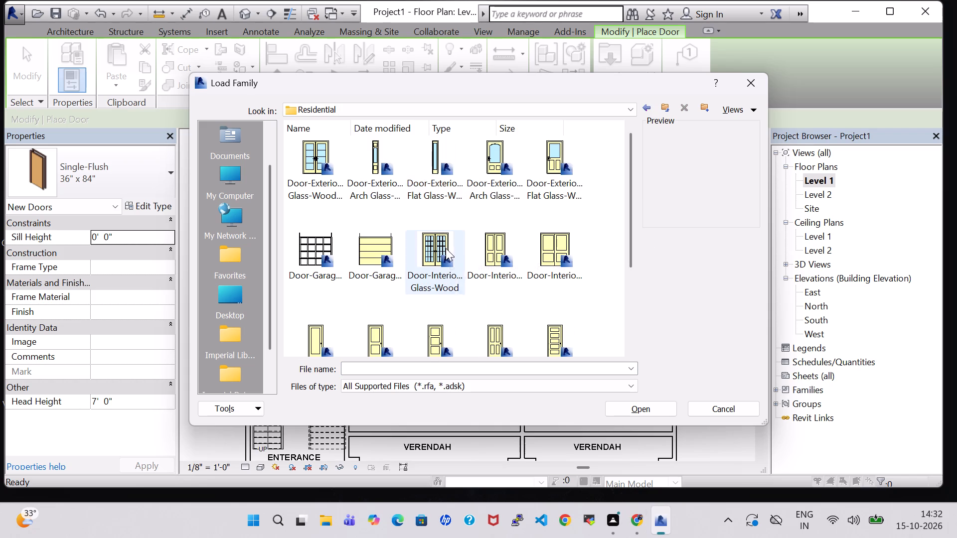
left_click(327, 172)
left_click(637, 406)
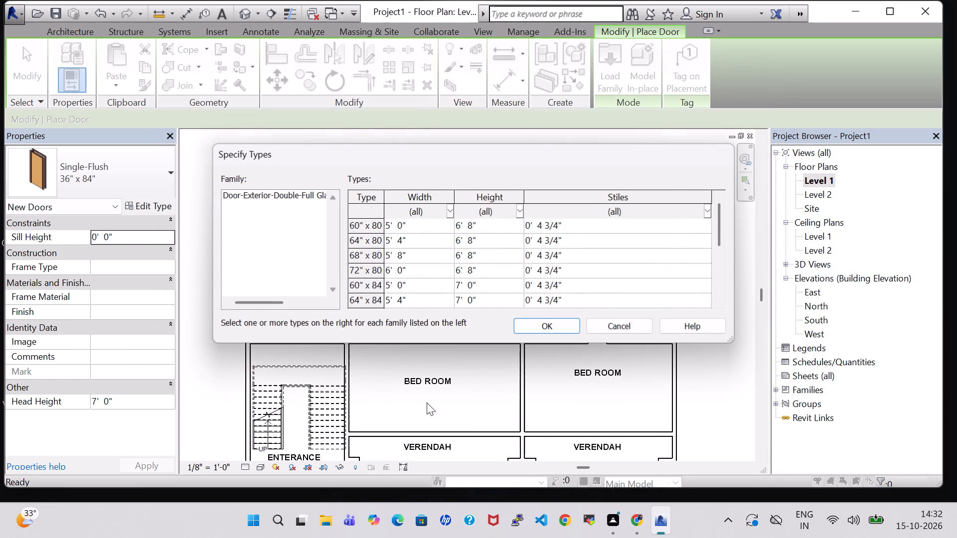
left_click(555, 227)
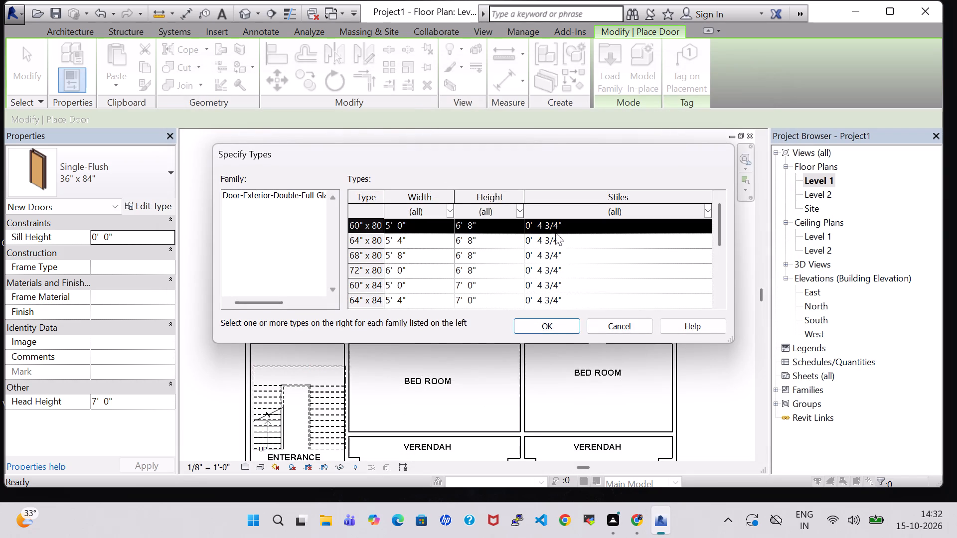
left_click(550, 309)
left_click(554, 325)
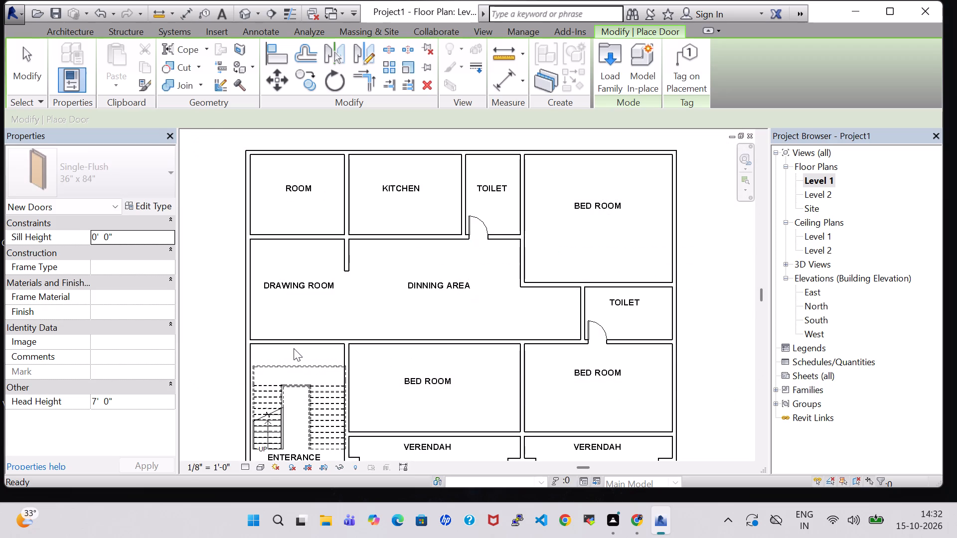
Place the 60" x 80" double glass door in the wall between DRAWING ROOM and ENTERANCE, near its east end, swinging into the drawing room.
scroll(296, 348, "up", 4)
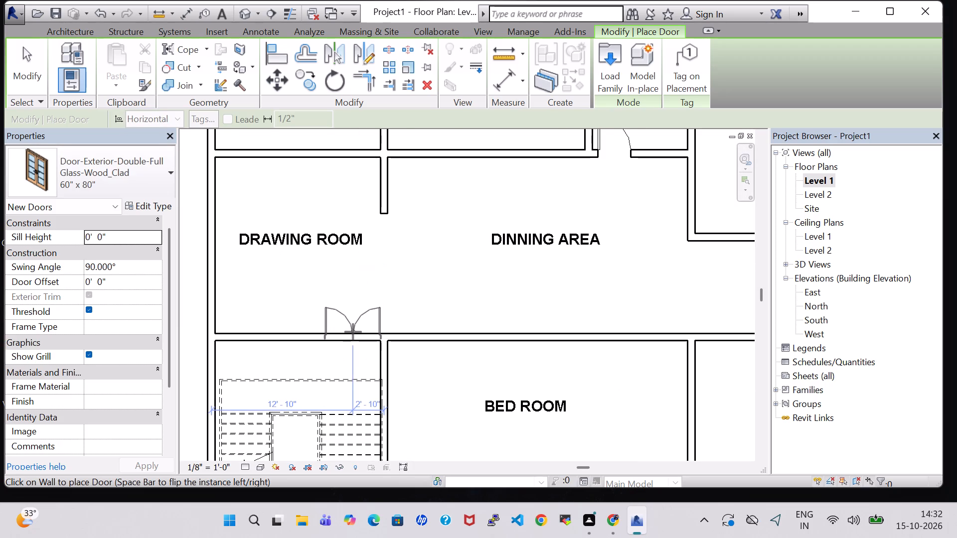
left_click(345, 332)
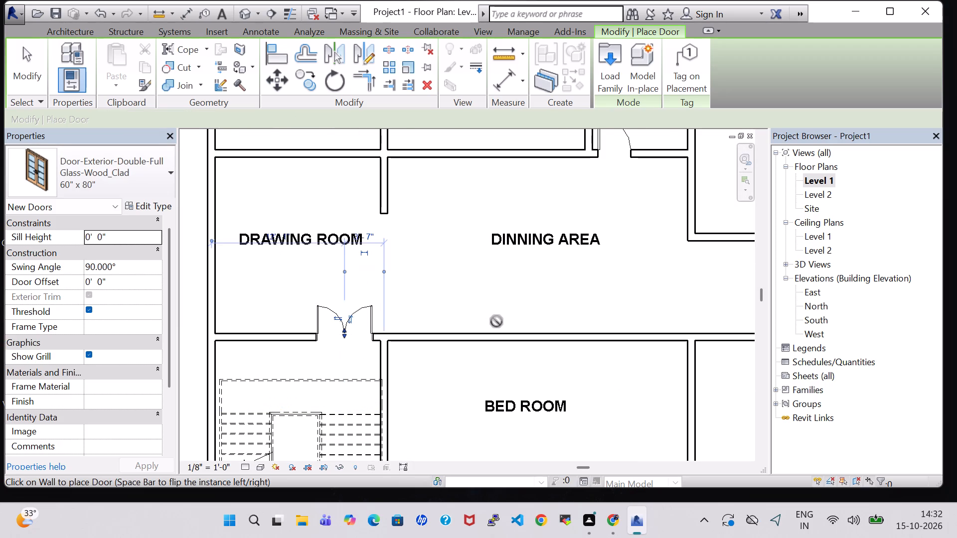
scroll(496, 321, "down", 3)
key("Escape")
key("Escape")
scroll(506, 392, "down", 3)
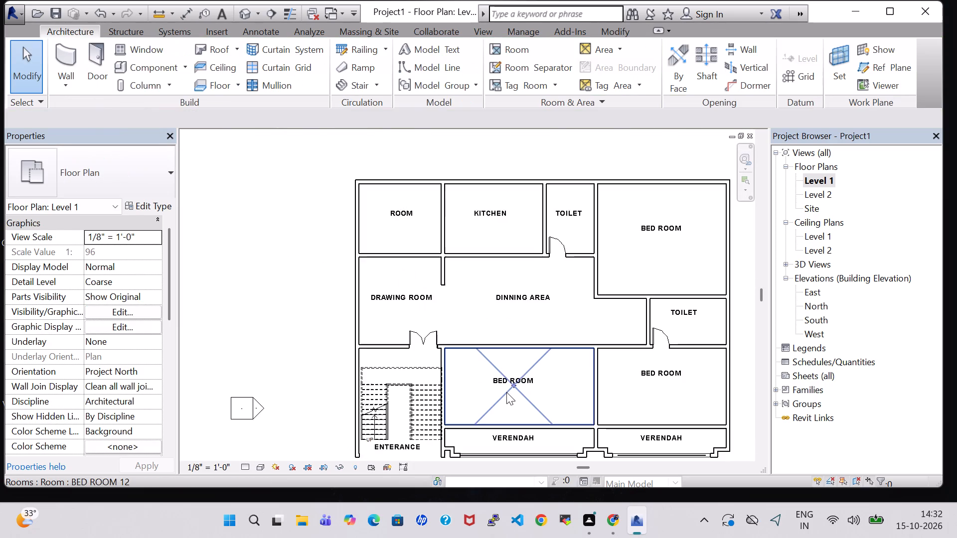
key("Escape")
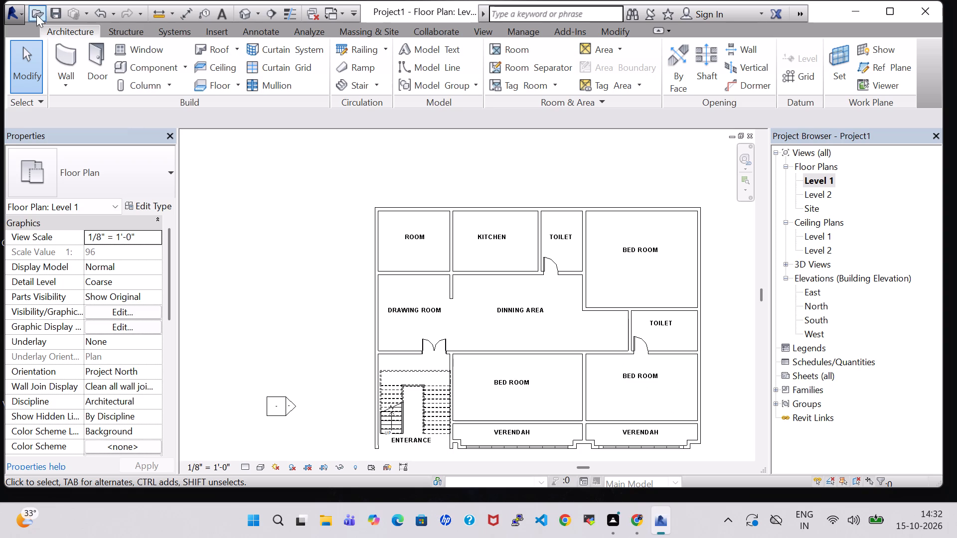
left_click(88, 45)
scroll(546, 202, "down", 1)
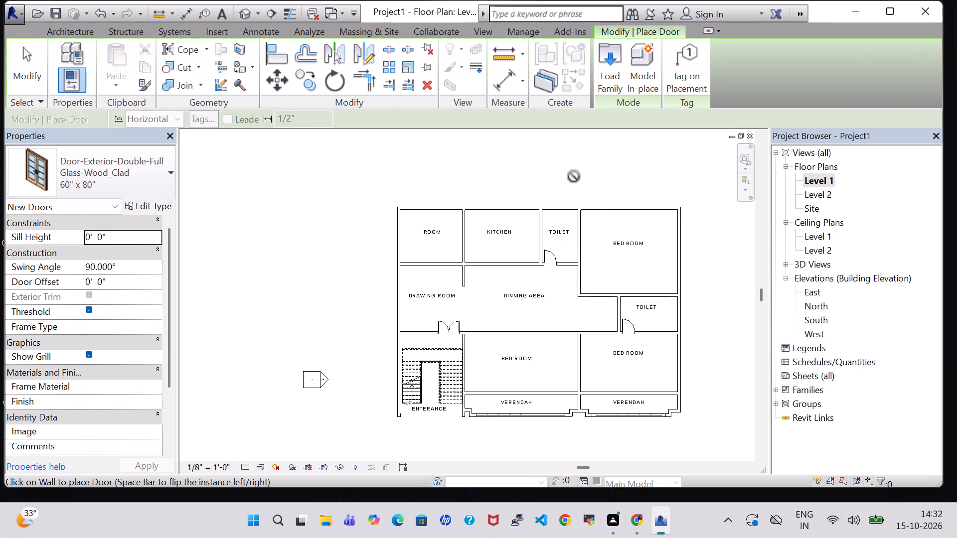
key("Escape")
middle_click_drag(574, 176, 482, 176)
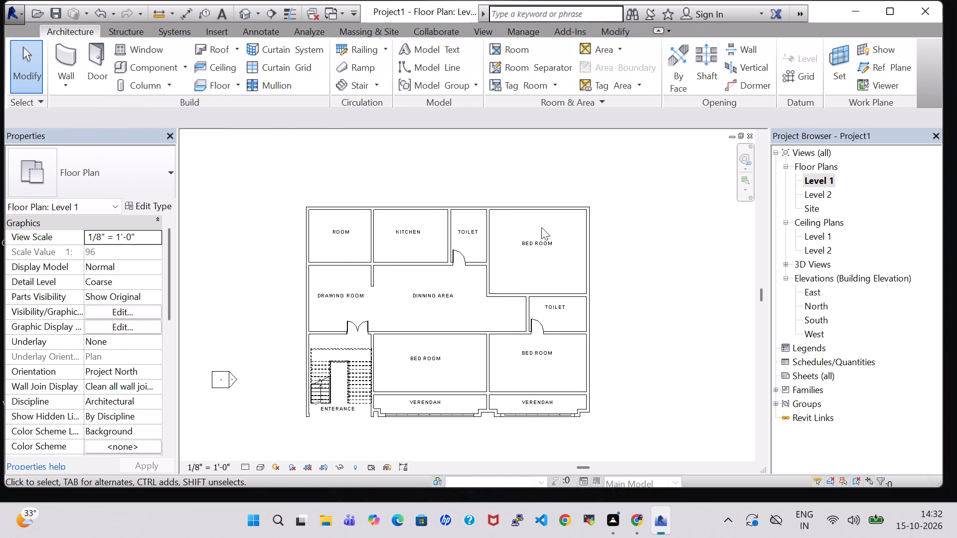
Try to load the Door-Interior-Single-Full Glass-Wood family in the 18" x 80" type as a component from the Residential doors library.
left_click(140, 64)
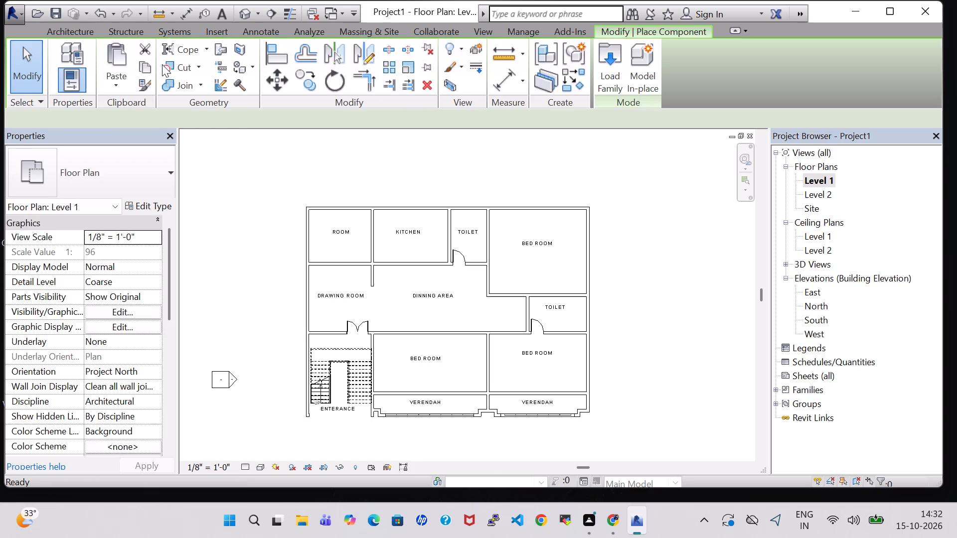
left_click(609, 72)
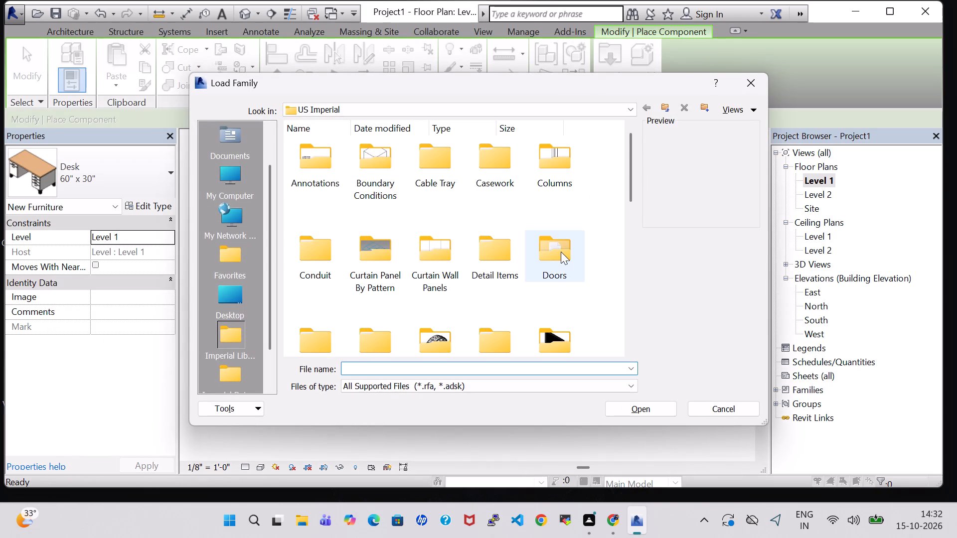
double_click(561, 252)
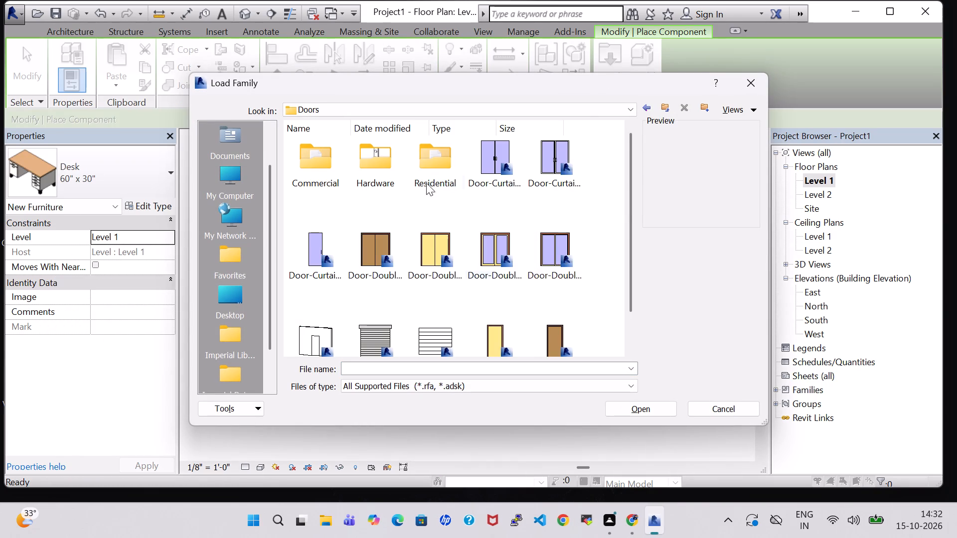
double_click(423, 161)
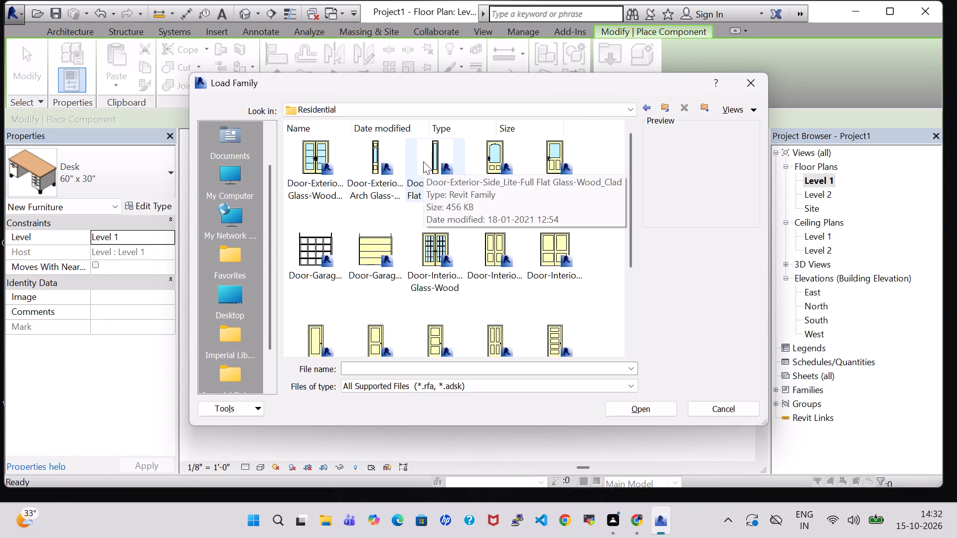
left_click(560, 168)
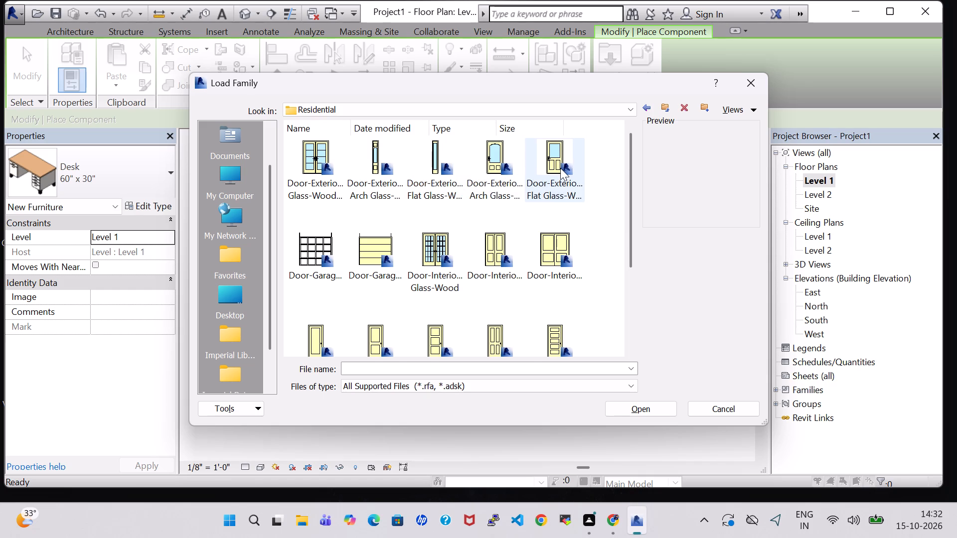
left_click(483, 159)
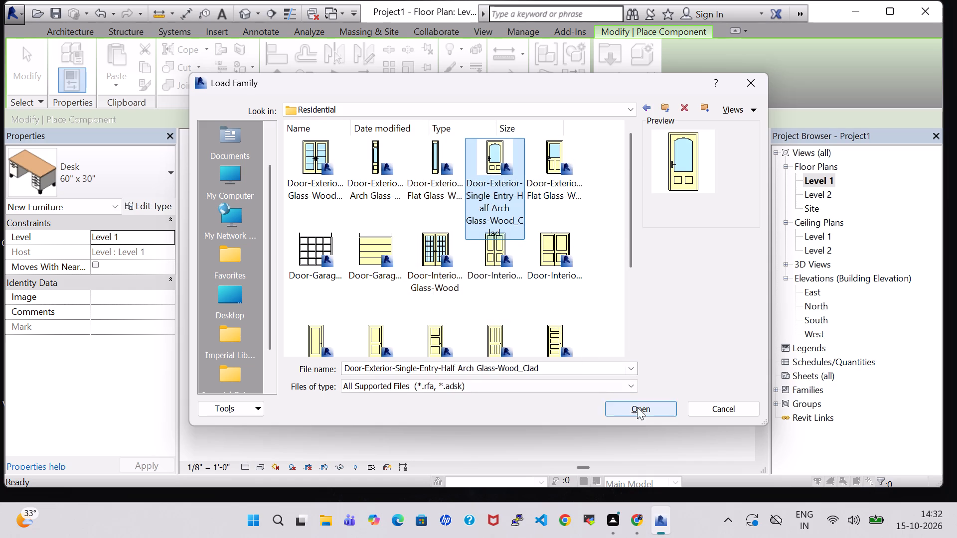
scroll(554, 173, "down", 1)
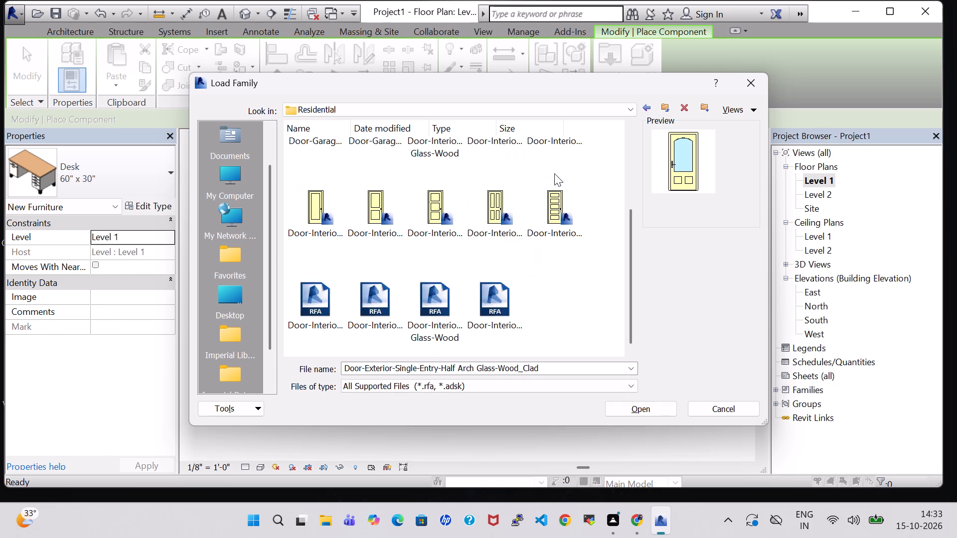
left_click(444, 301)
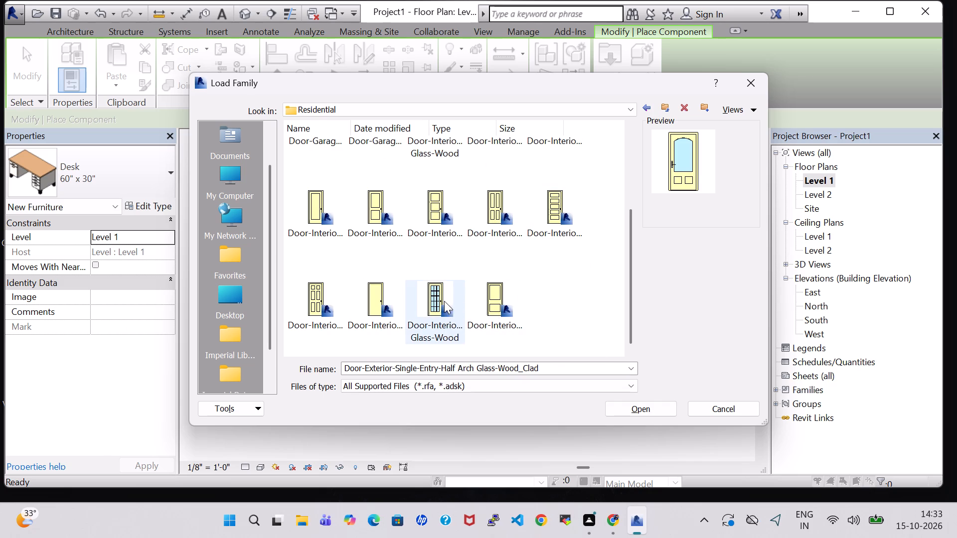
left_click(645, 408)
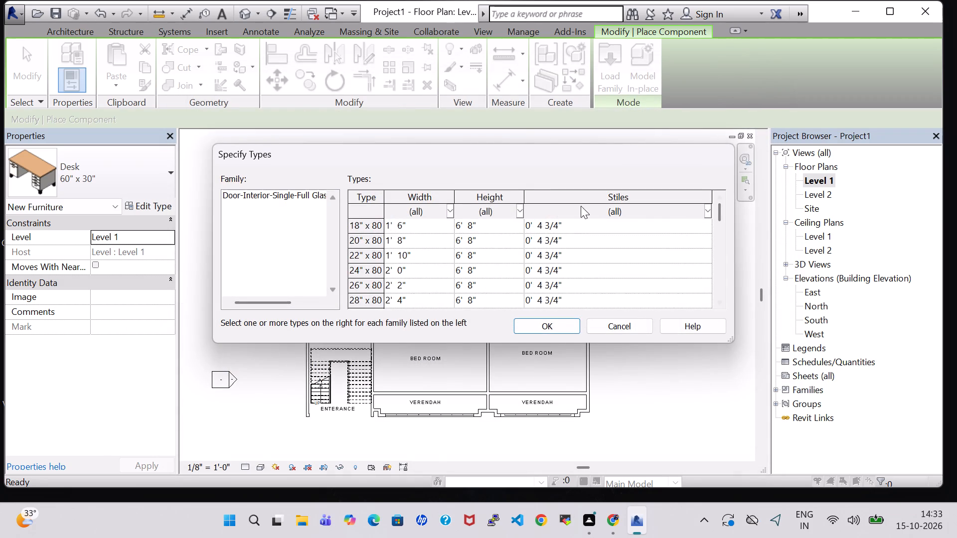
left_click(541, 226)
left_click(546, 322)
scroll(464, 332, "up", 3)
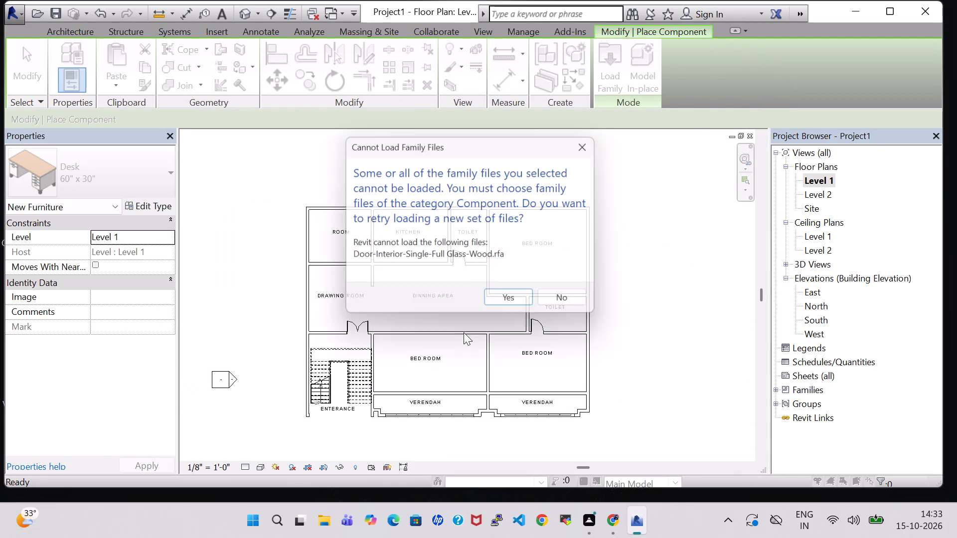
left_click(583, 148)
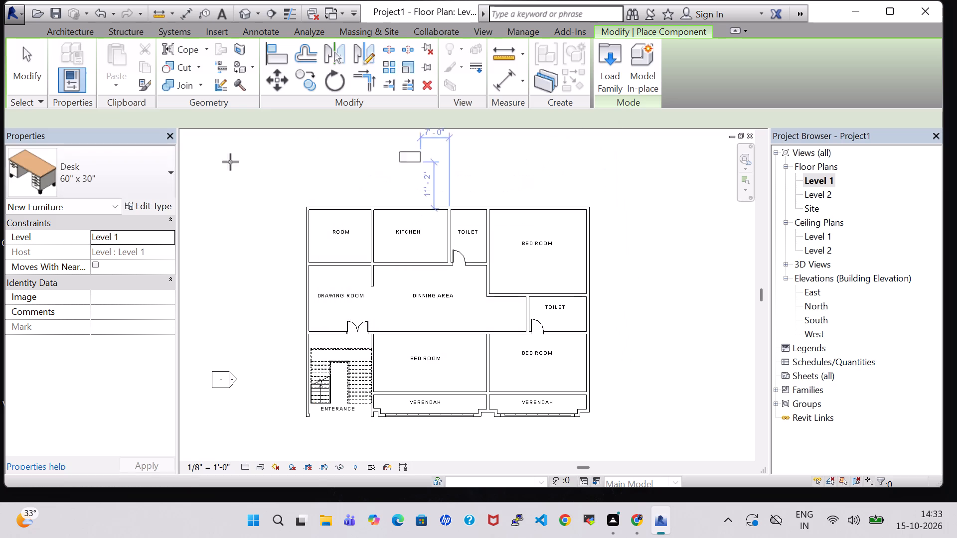
With the Door tool, load the Door-Exterior-Single-Entry-Half Arch Glass-Wood_Clad family in the 30" x 80" type from the Residential doors library.
left_click(75, 33)
left_click(91, 57)
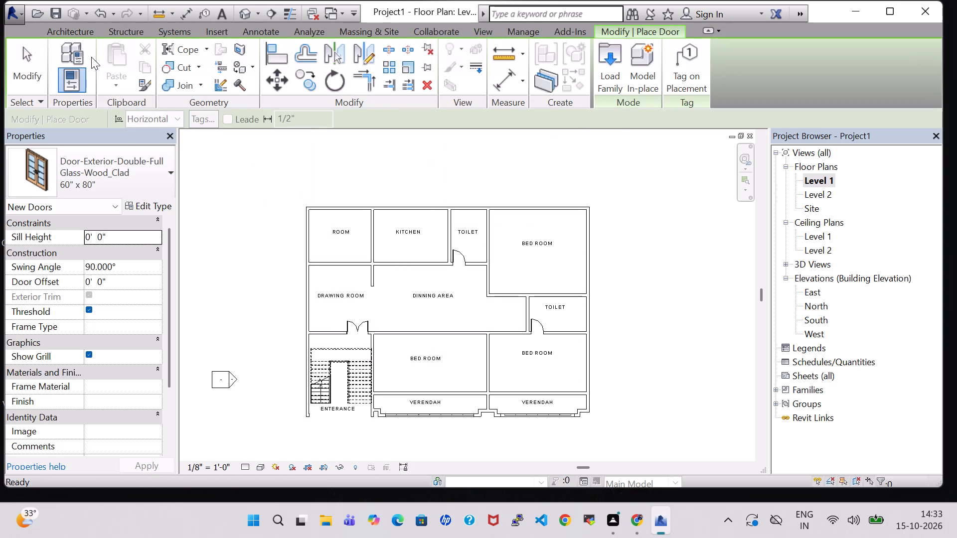
left_click(602, 69)
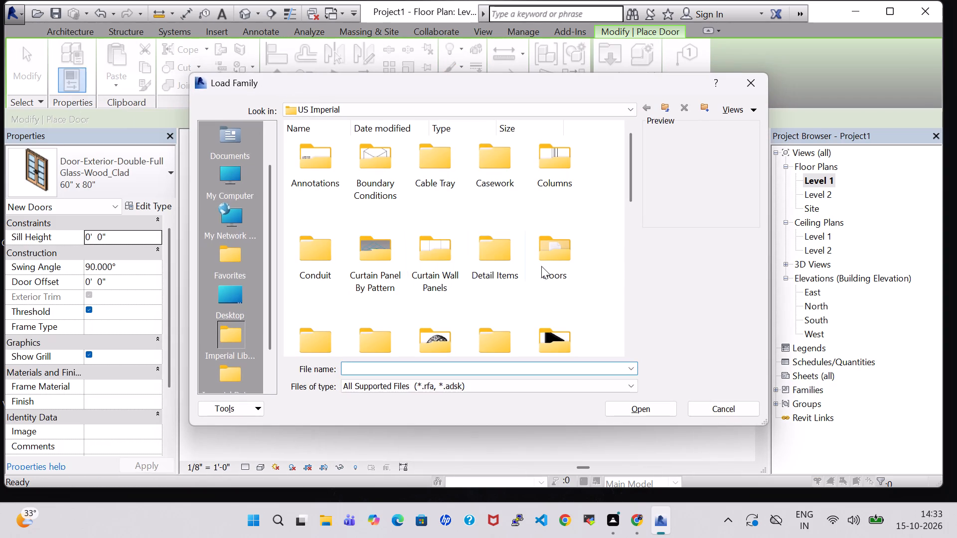
double_click(546, 265)
double_click(444, 177)
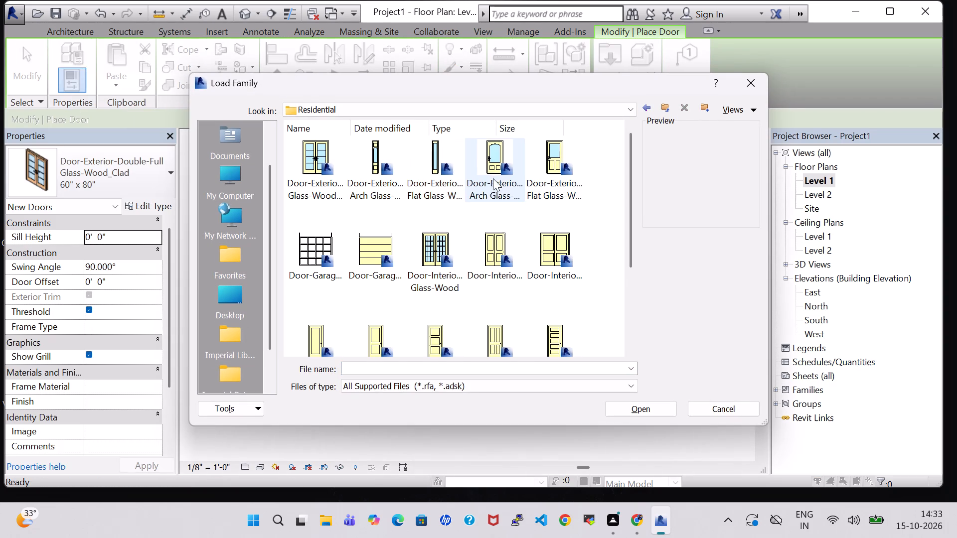
left_click(493, 177)
left_click(644, 412)
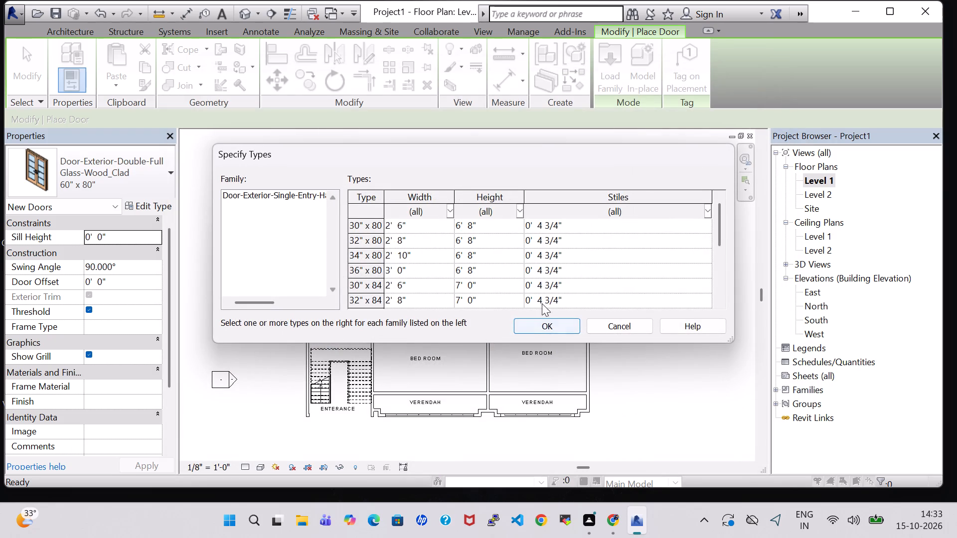
left_click(530, 223)
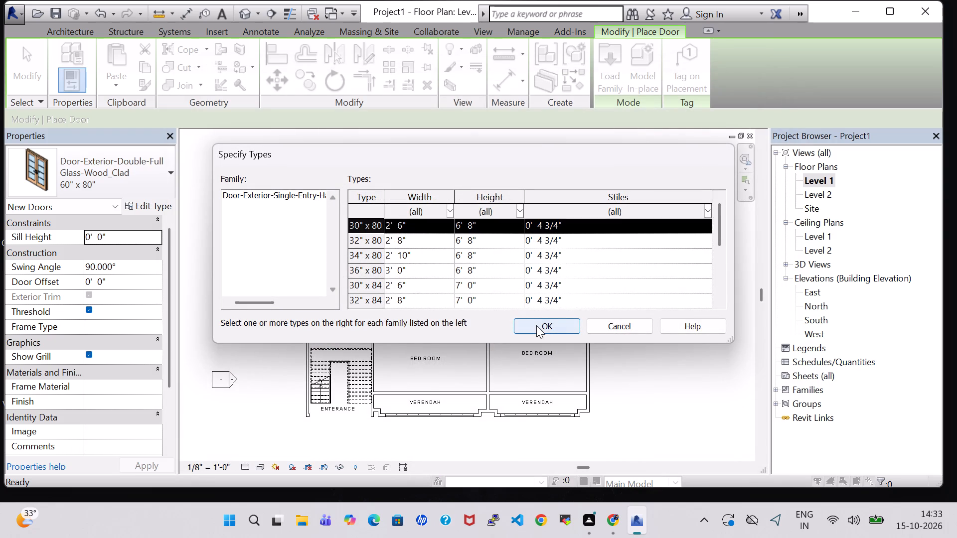
left_click(536, 325)
Place the half-arch single door between DINNING AREA and the western BED ROOM, about 2'-7" from the bedroom's west wall, swinging into the bedroom.
scroll(429, 341, "up", 5)
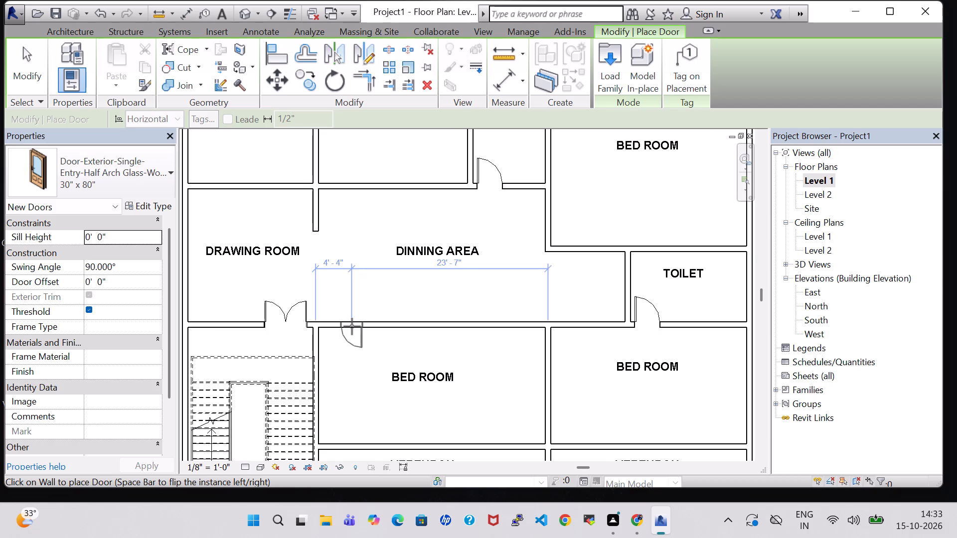
key("space")
left_click(337, 326)
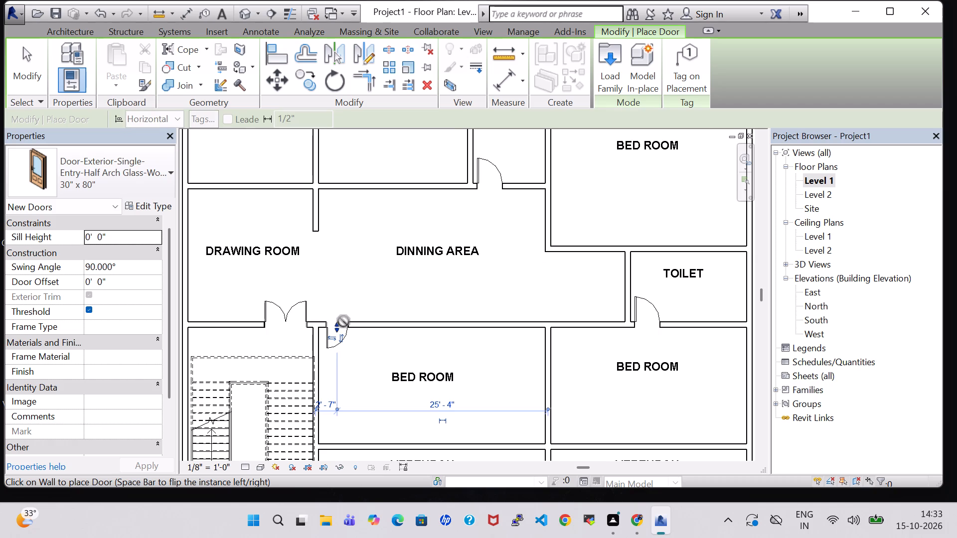
key("Escape")
key("Escape")
Set the Width in the half-arch single door's type properties to 3' 6".
left_click(340, 324)
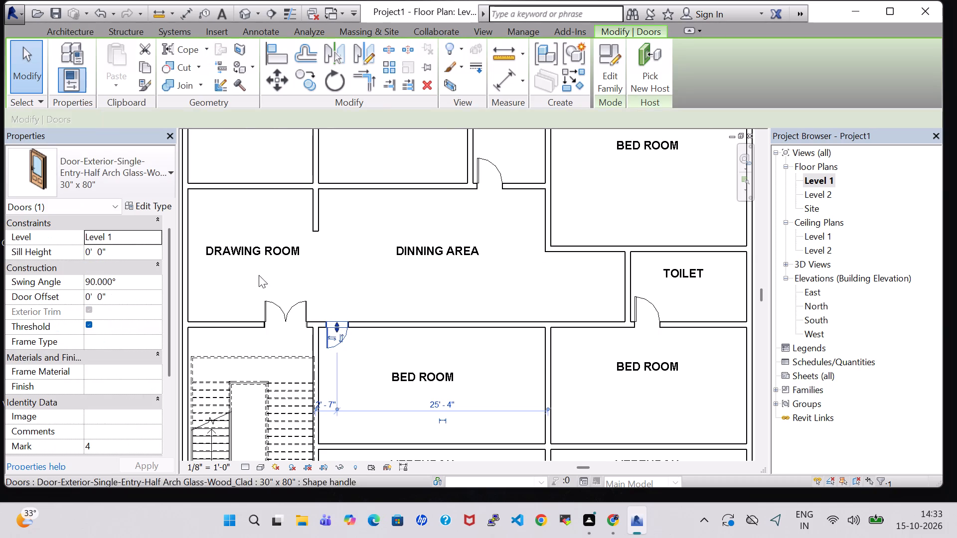
left_click(143, 174)
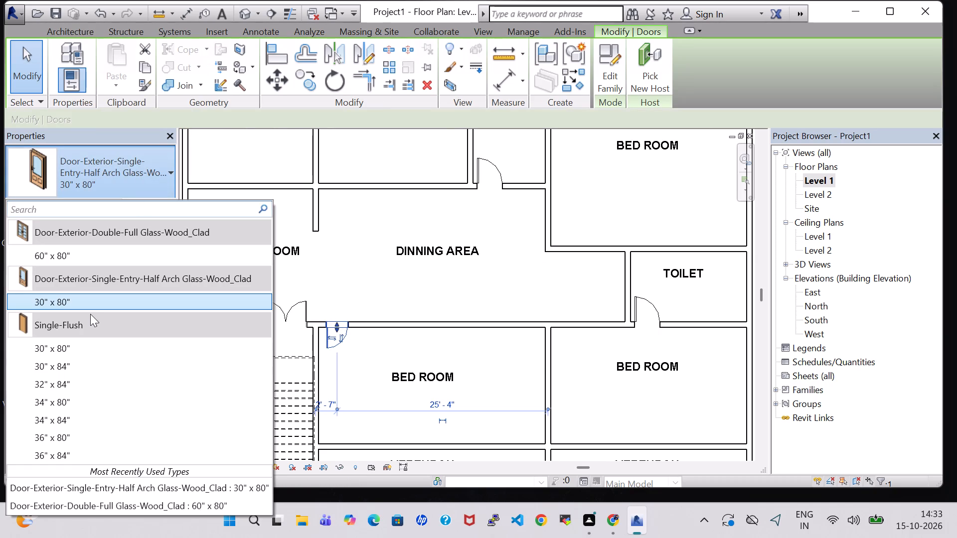
left_click(87, 304)
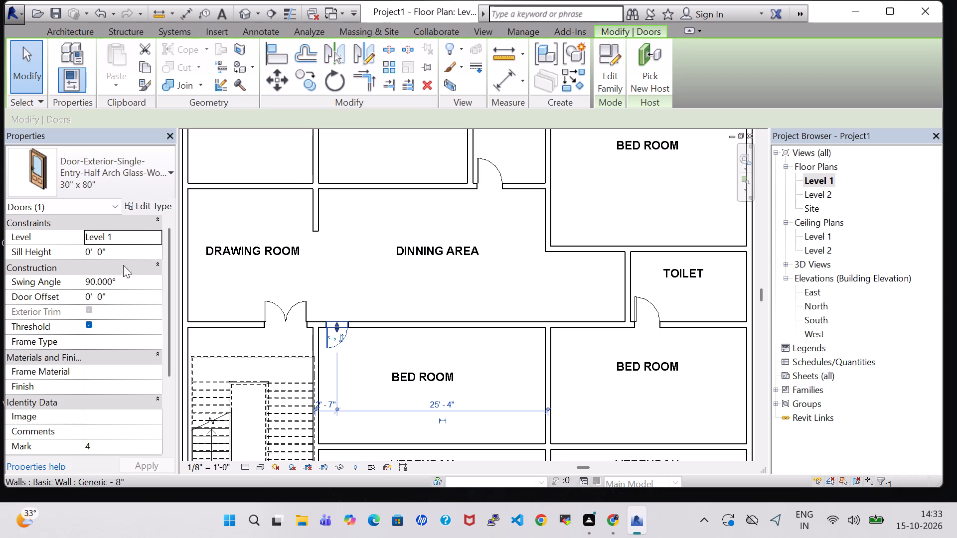
left_click(139, 210)
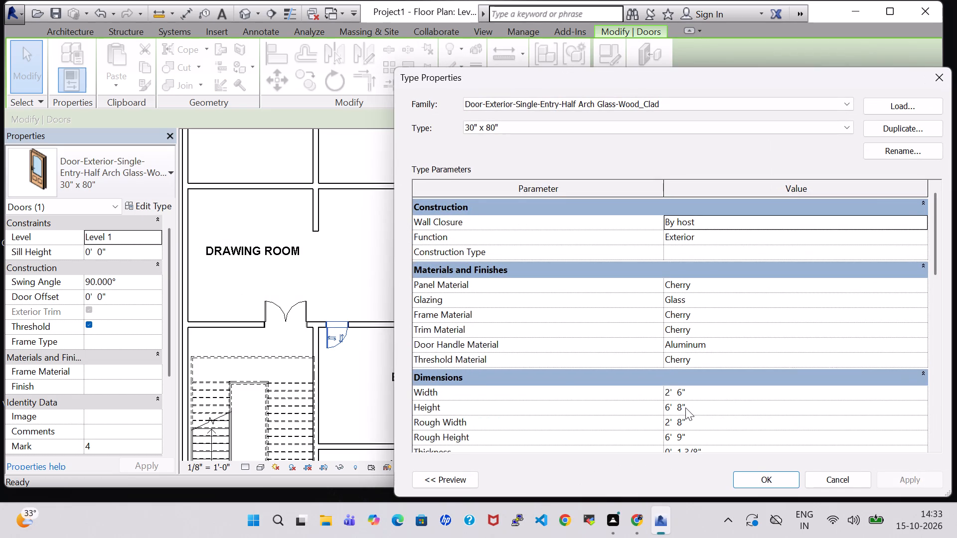
scroll(685, 407, "down", 2)
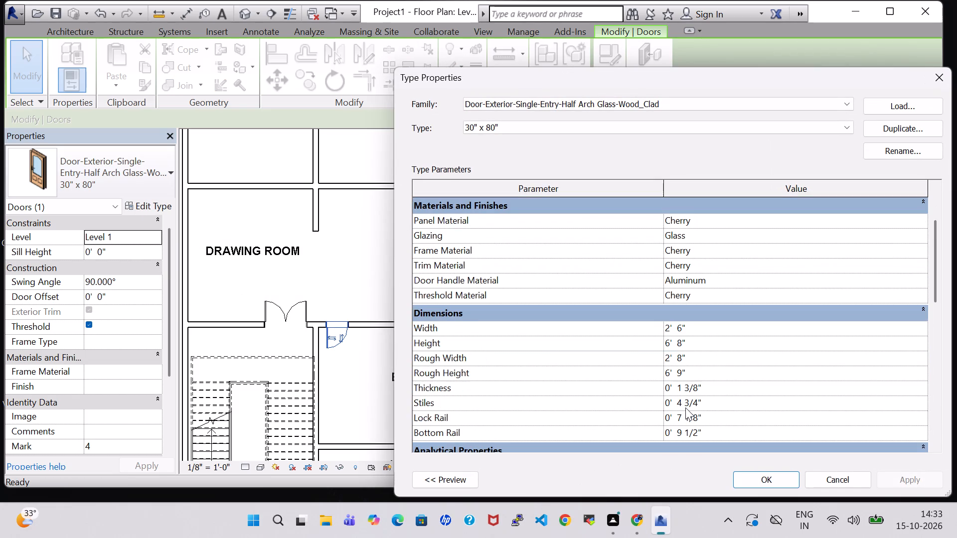
scroll(685, 407, "down", 1)
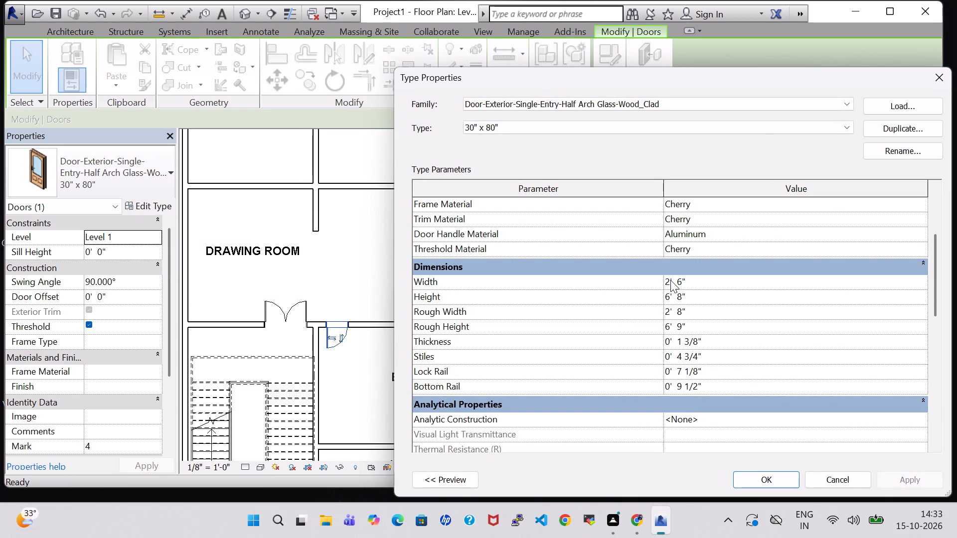
left_click(670, 280)
key("BackSpace")
key("3")
left_click(896, 480)
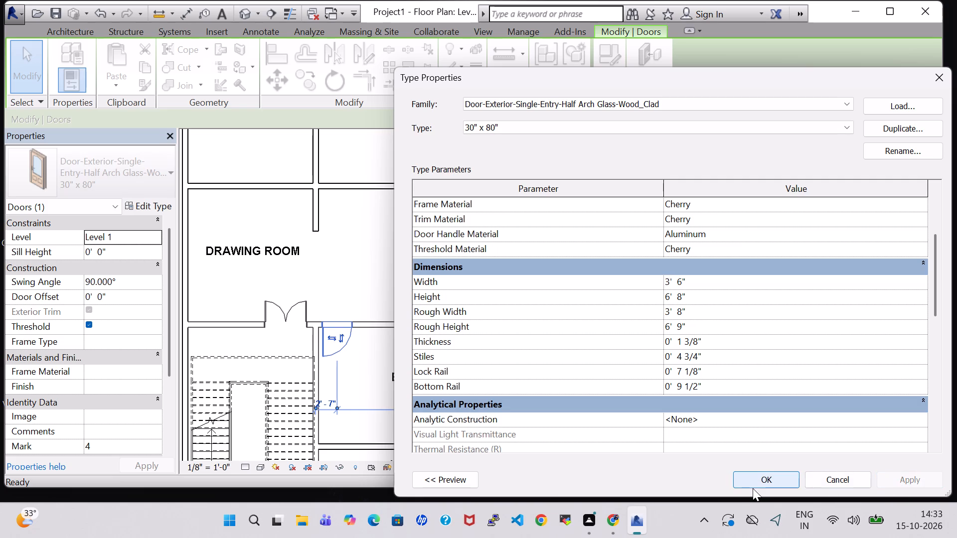
left_click(753, 488)
scroll(599, 397, "down", 2)
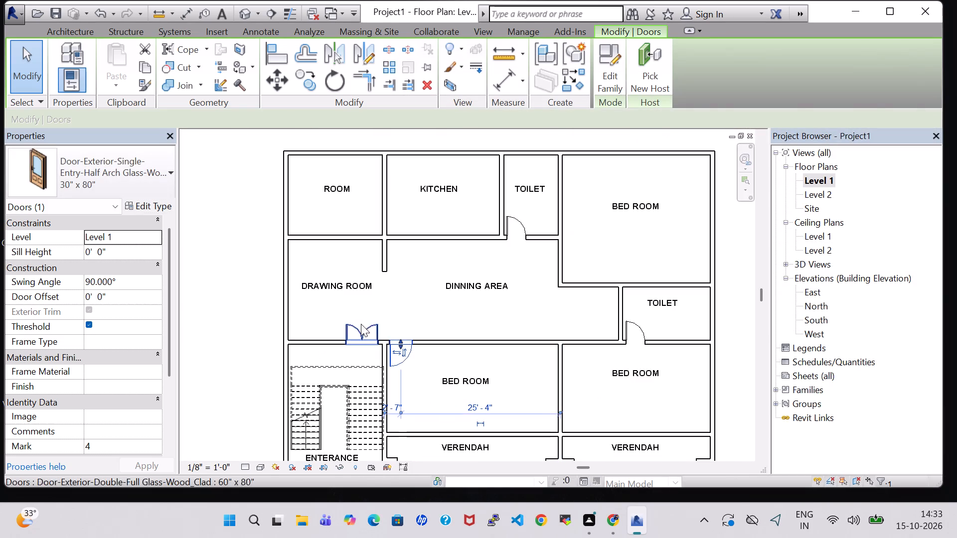
left_click(236, 298)
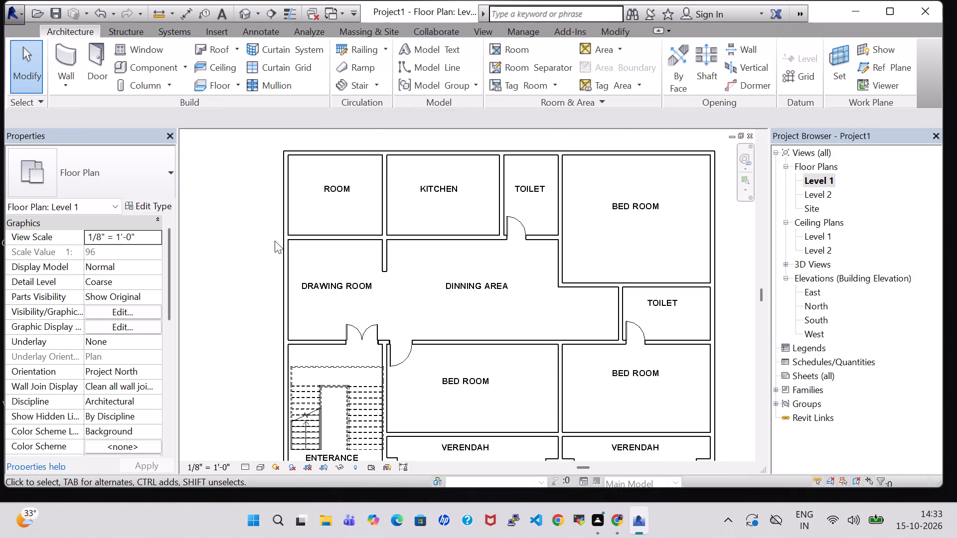
Place a half-arch single door between DINNING AREA and the southeastern BED ROOM, about 2'-7" from the bedroom's west wall, swinging into the bedroom.
left_click(406, 354)
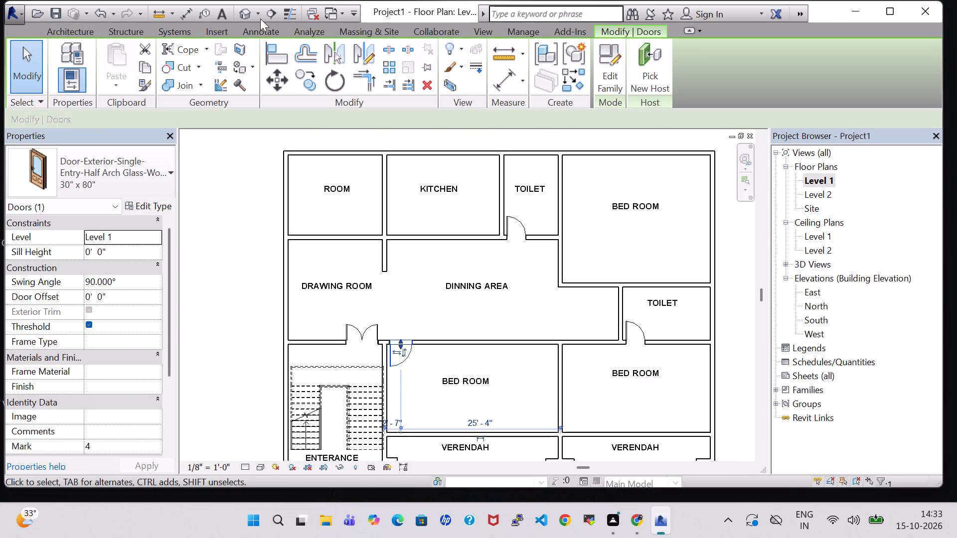
left_click(82, 31)
left_click(97, 63)
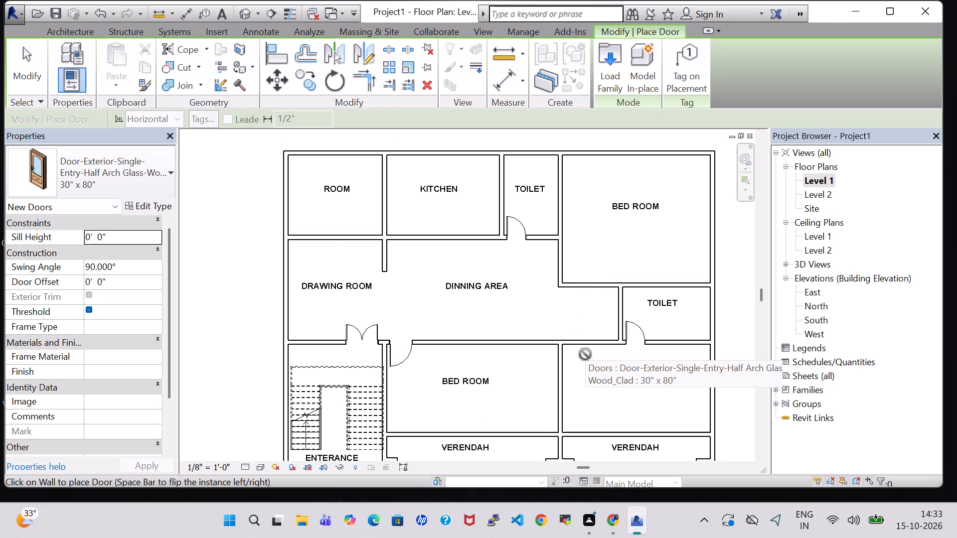
key("space")
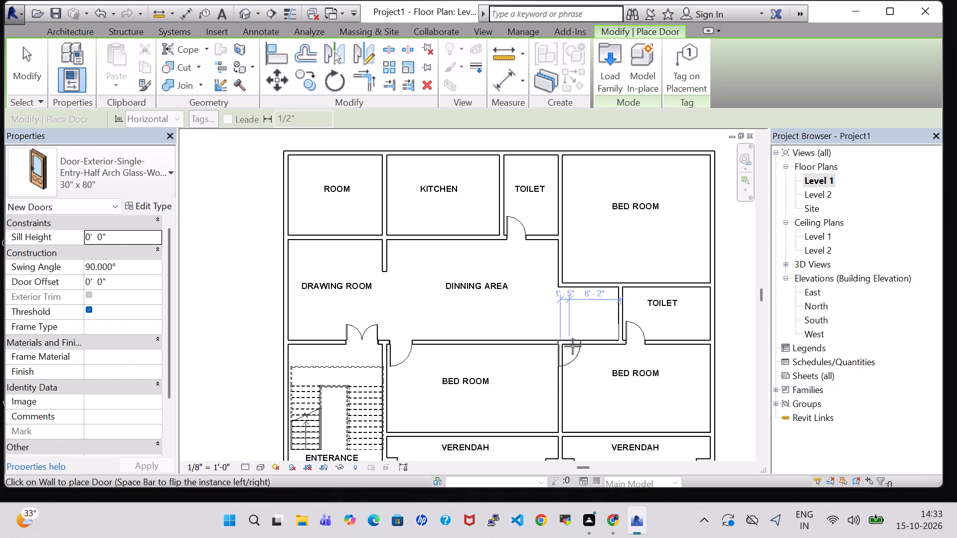
left_click(577, 346)
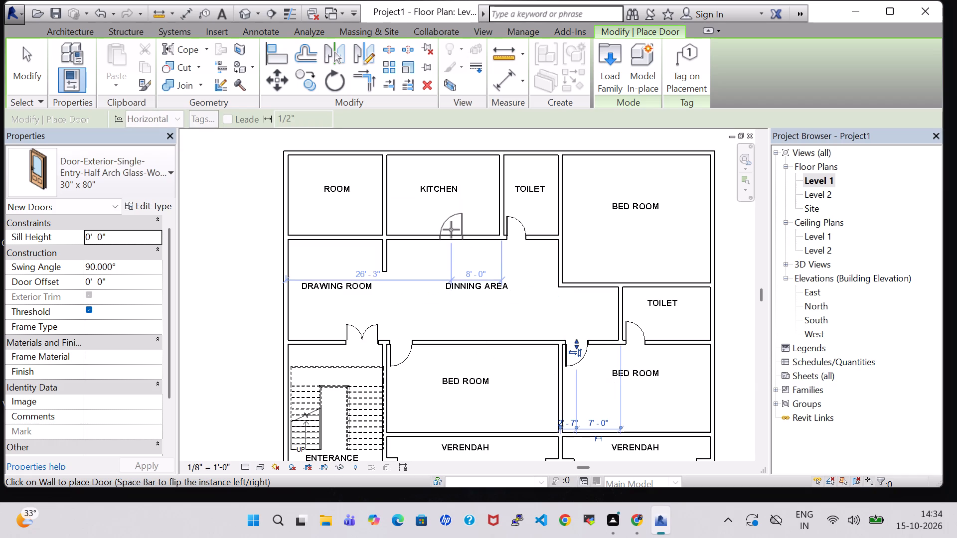
Place a half-arch single door between ROOM and DRAWING ROOM, about 13'-2" from the outer west wall, swinging into ROOM.
left_click(369, 230)
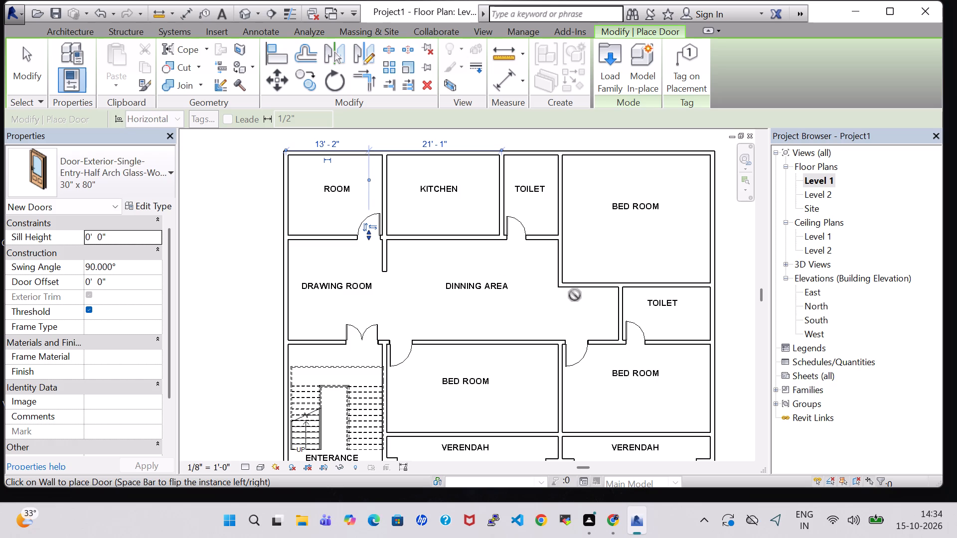
Place a half-arch single door between DINNING AREA and the northeastern BED ROOM, about 3'-9 1/2" from the bedroom's south wall, swinging into the bedroom.
left_click(568, 265)
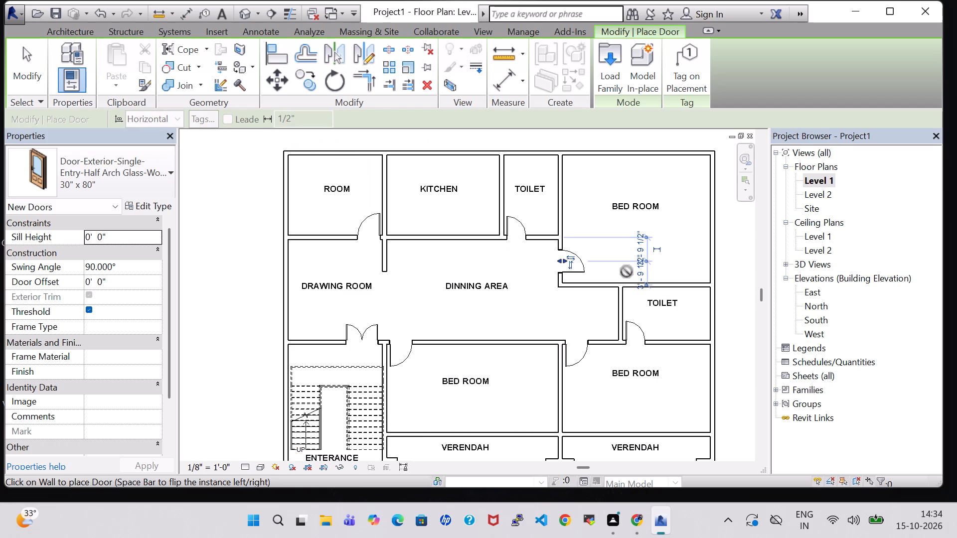
key("Escape")
key("Escape")
Nudge the northeastern BED ROOM's half-arch door south along its wall, close to the bedroom's south wall.
left_click(586, 272)
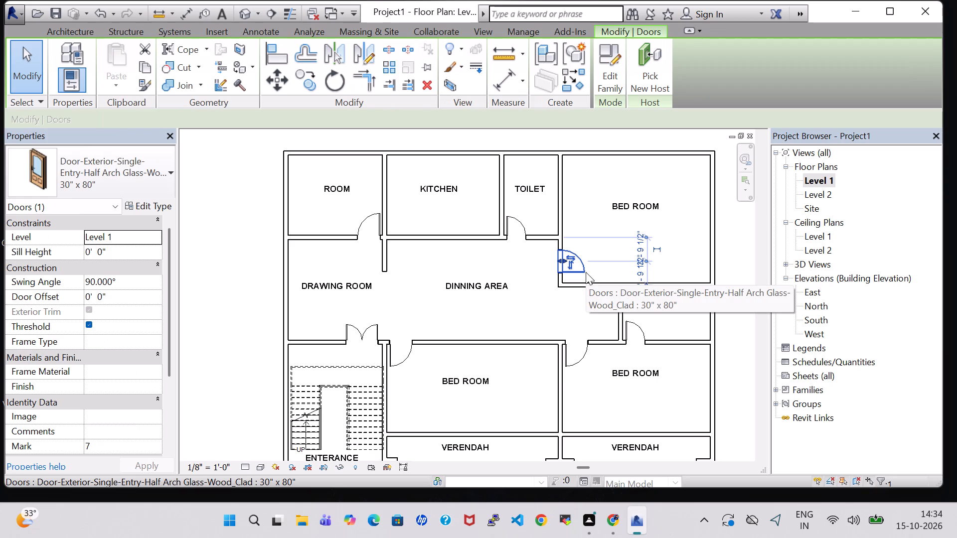
key("Down")
key("Down")
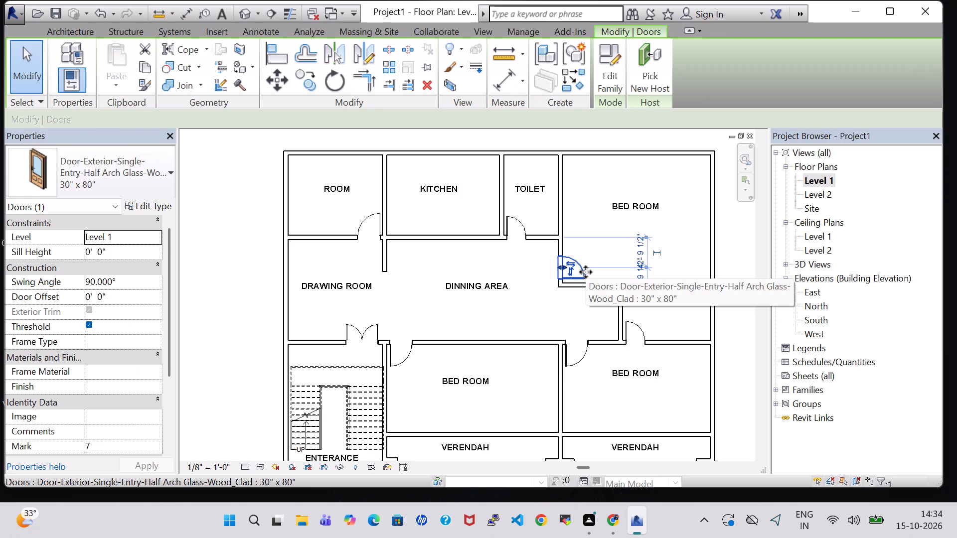
key("Down")
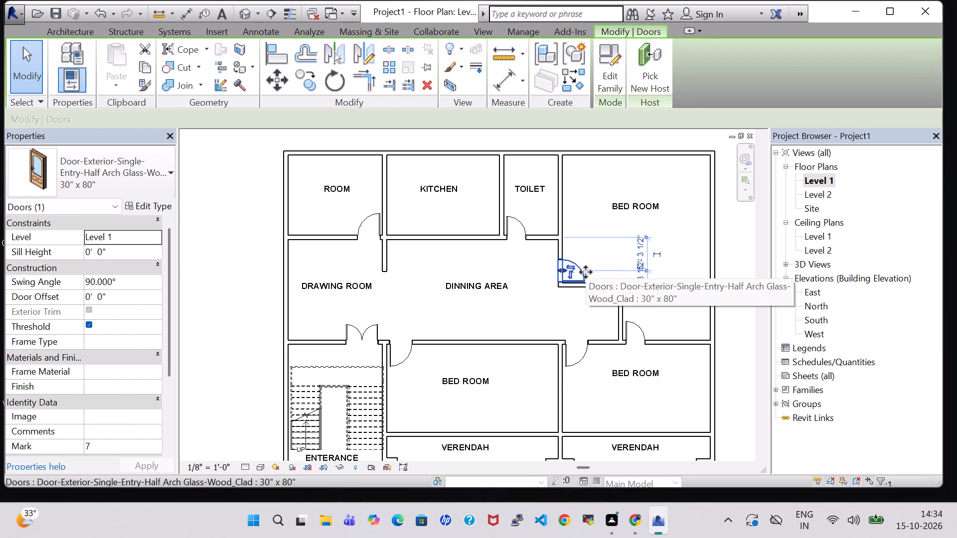
left_click(193, 262)
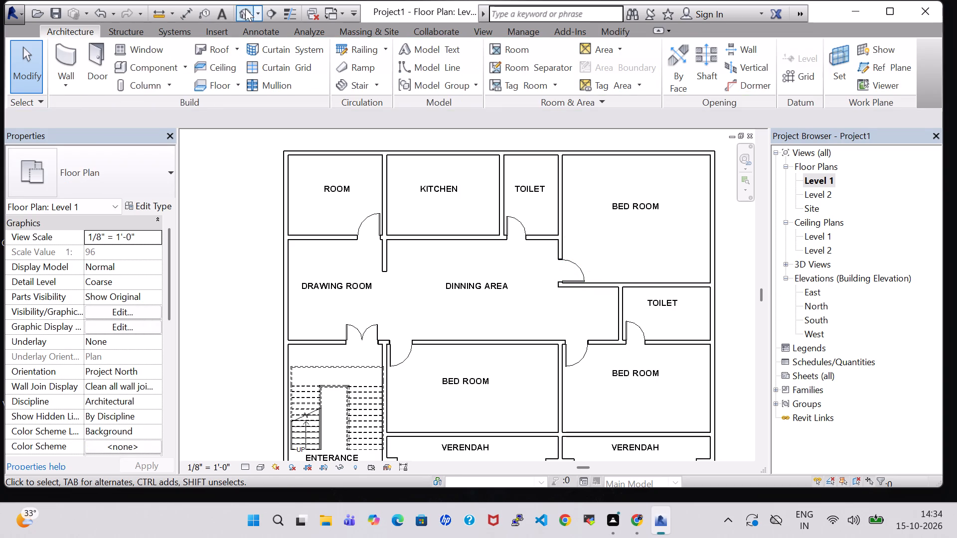
Examine the placed doors, walls and stair in the 3D view from several angles.
left_click(245, 8)
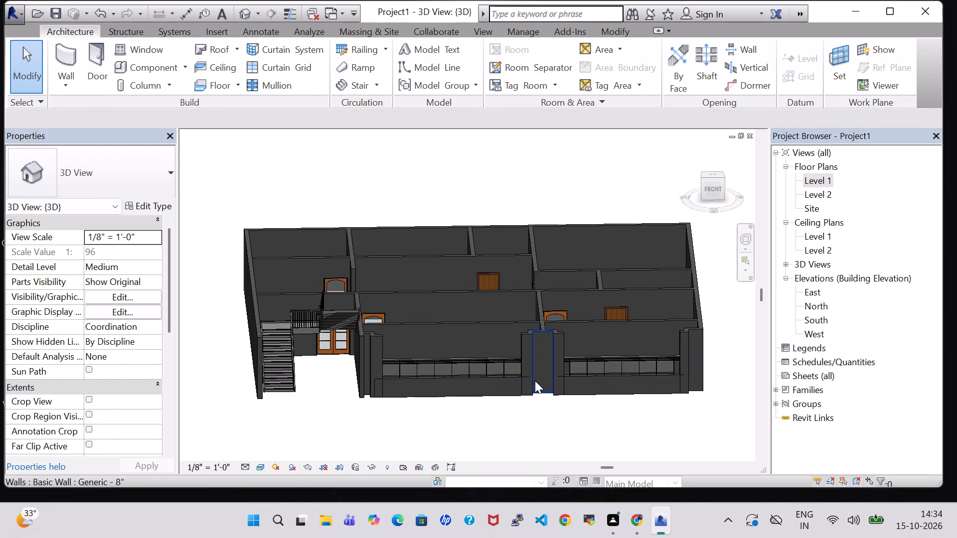
middle_click_drag(544, 424, 540, 364, "shift")
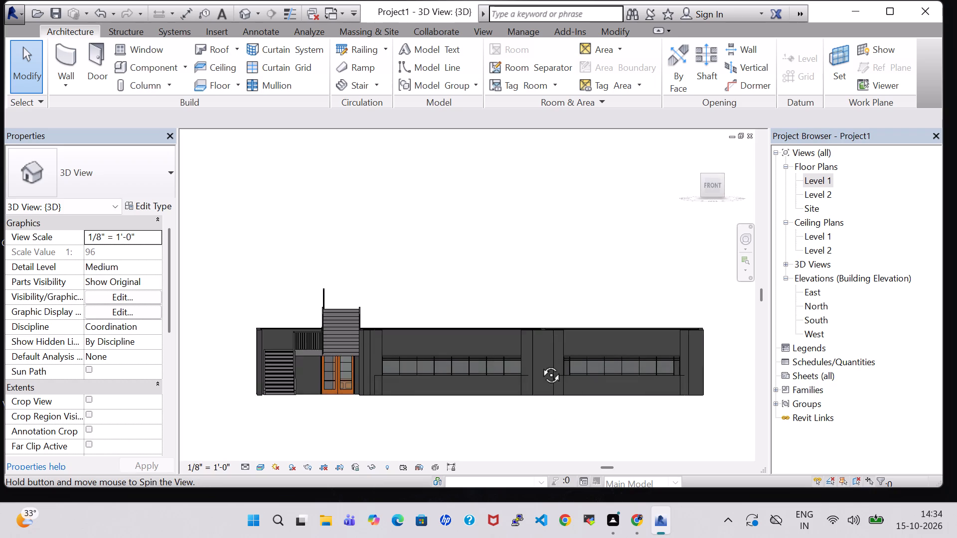
middle_click_drag(540, 364, 555, 334, "shift")
middle_click_drag(430, 218, 505, 338, "shift")
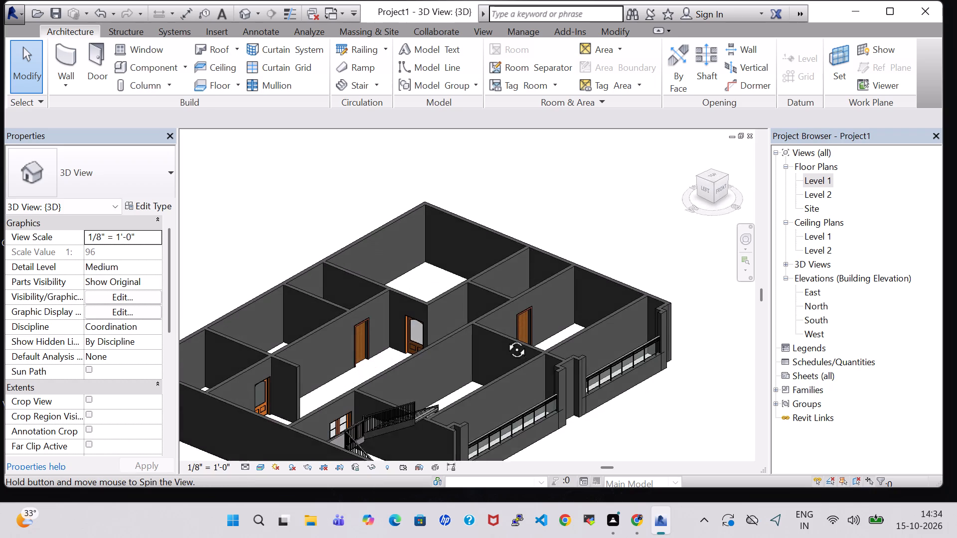
middle_click_drag(505, 338, 510, 347, "shift")
middle_click_drag(606, 410, 494, 329, "shift")
scroll(606, 410, "down", 1, "shift")
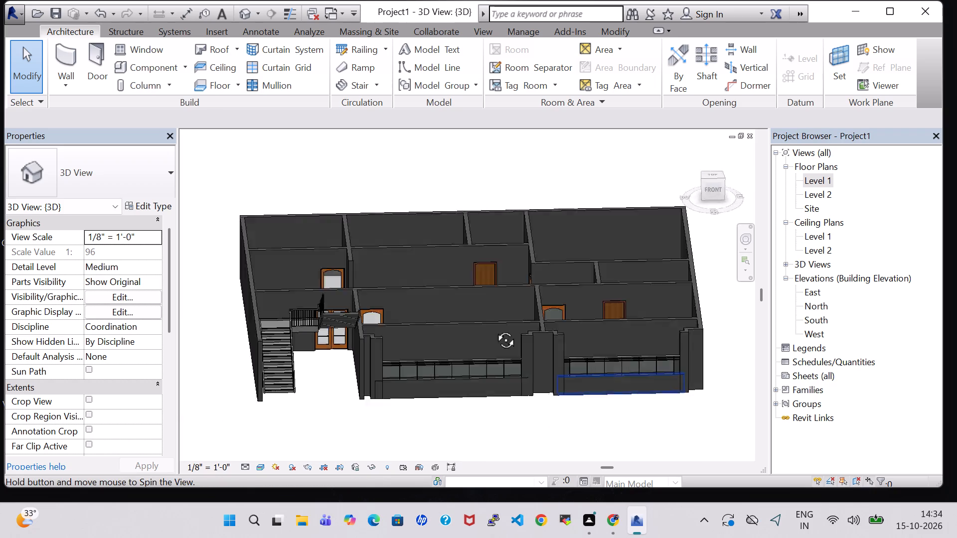
middle_click_drag(494, 329, 479, 282, "shift")
scroll(422, 352, "up", 3)
middle_click_drag(414, 238, 423, 248, "shift")
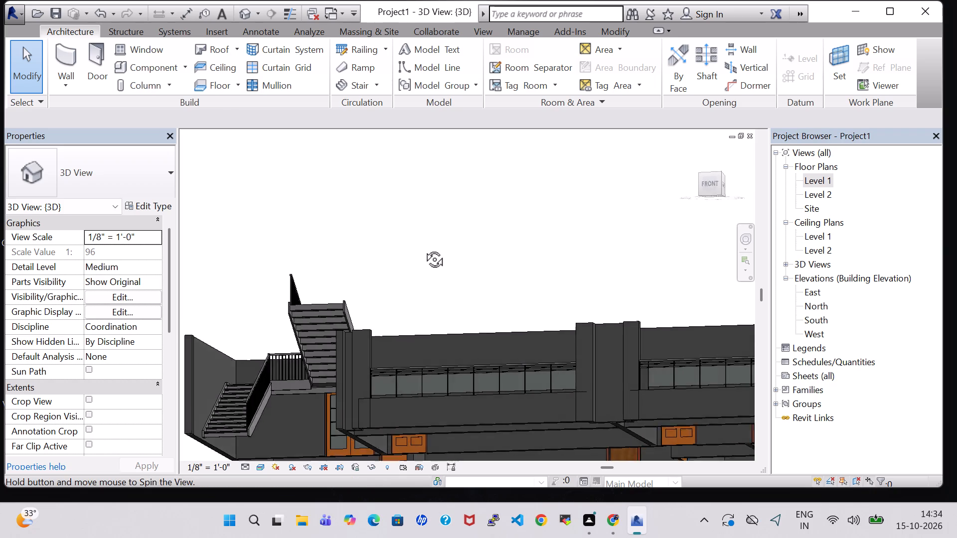
middle_click_drag(423, 248, 446, 317, "shift")
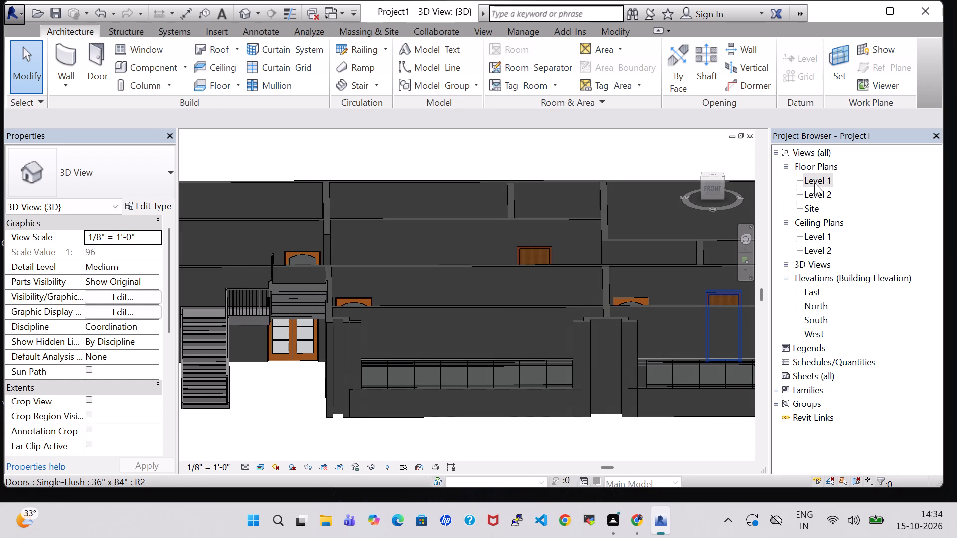
On the Level 1 plan, nudge the U-shaped stair south, away from the double door to DRAWING ROOM.
double_click(814, 180)
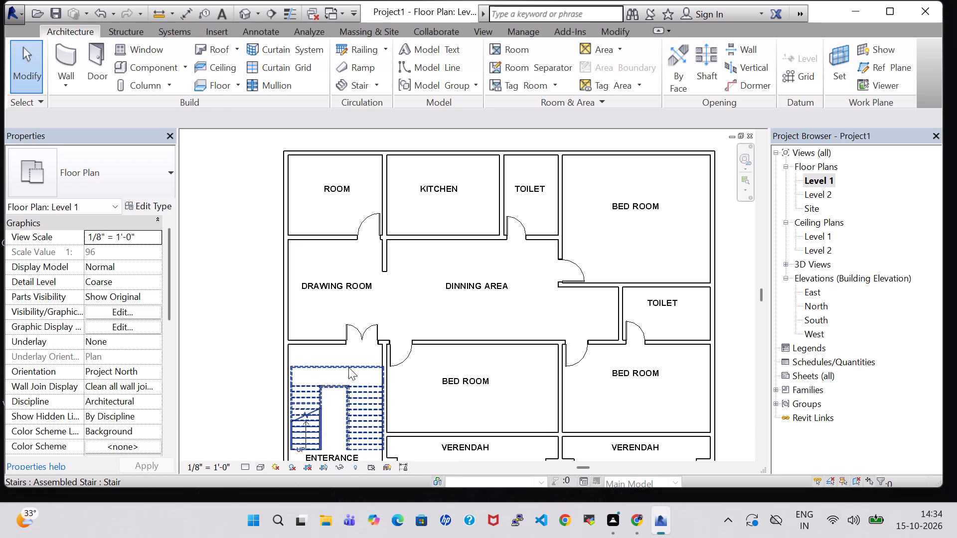
left_click(348, 367)
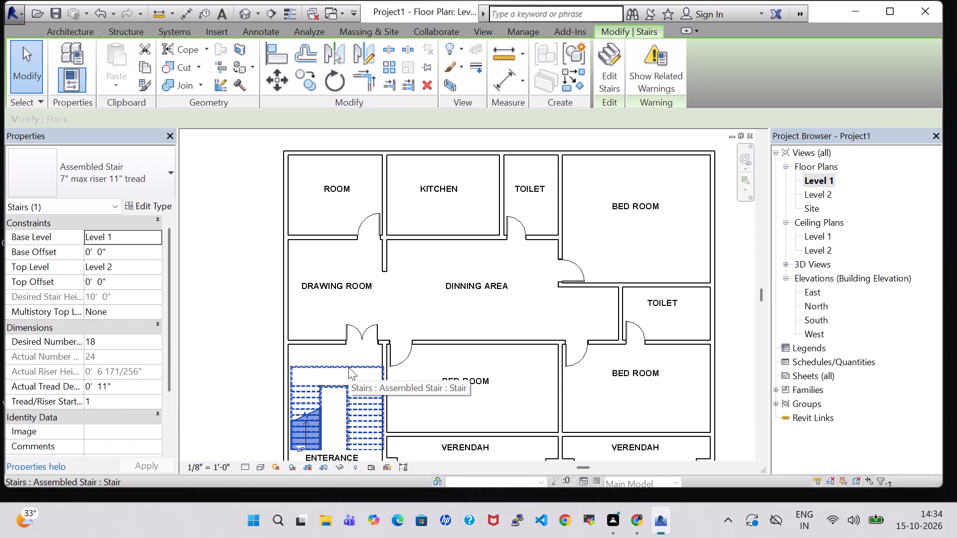
middle_click_drag(267, 326, 264, 229)
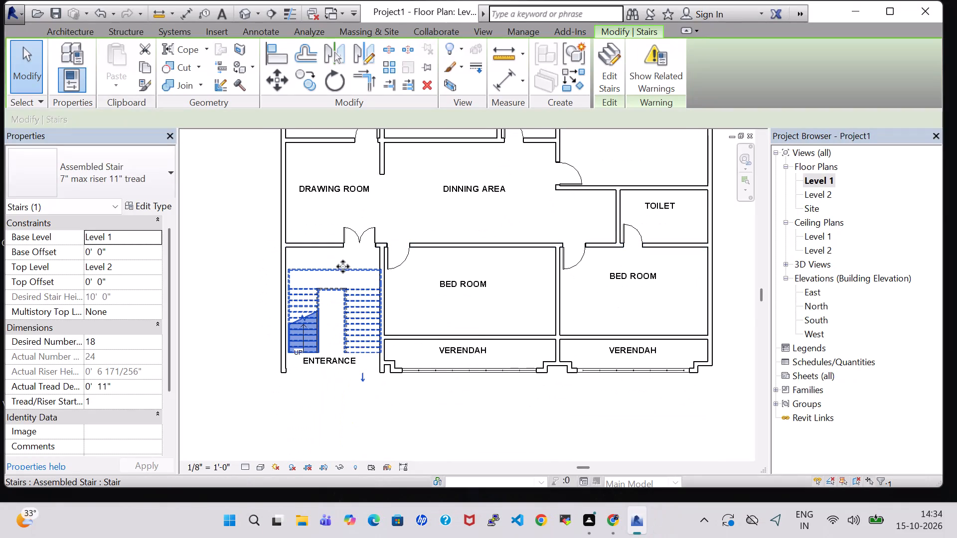
left_click(343, 268)
key("Down")
key("Down")
key("Down")
key("Down")
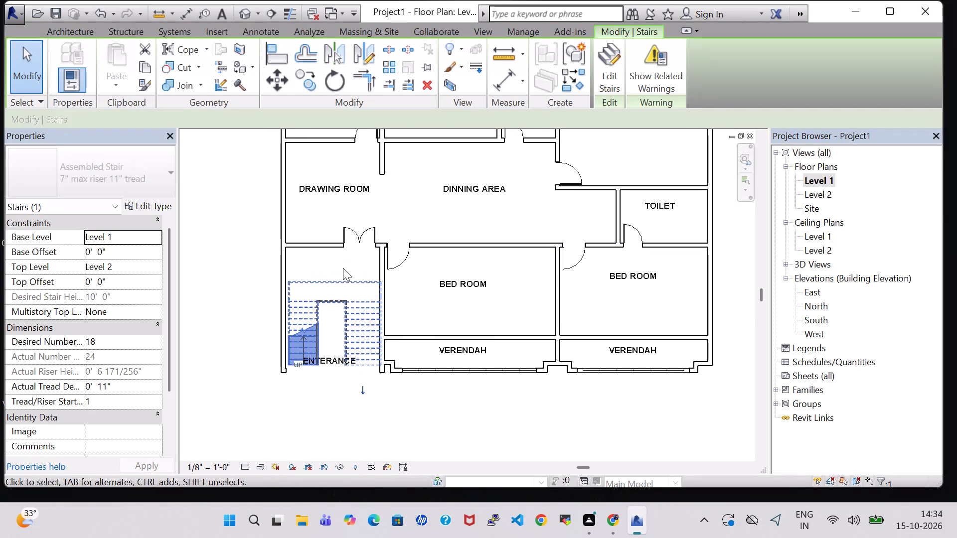
key("Down")
left_click(247, 231)
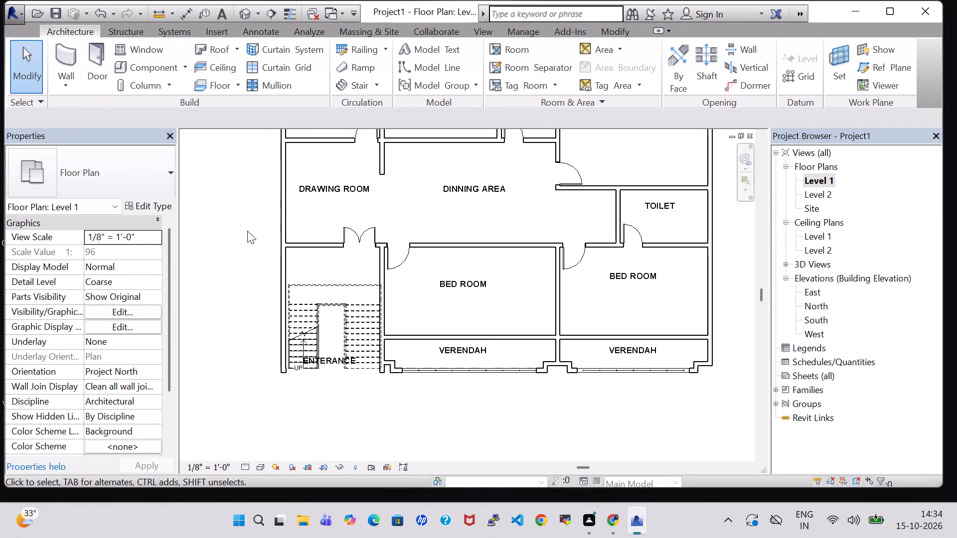
Examine the moved stair and its clearance to the double entrance door in the 3D view.
left_click(249, 6)
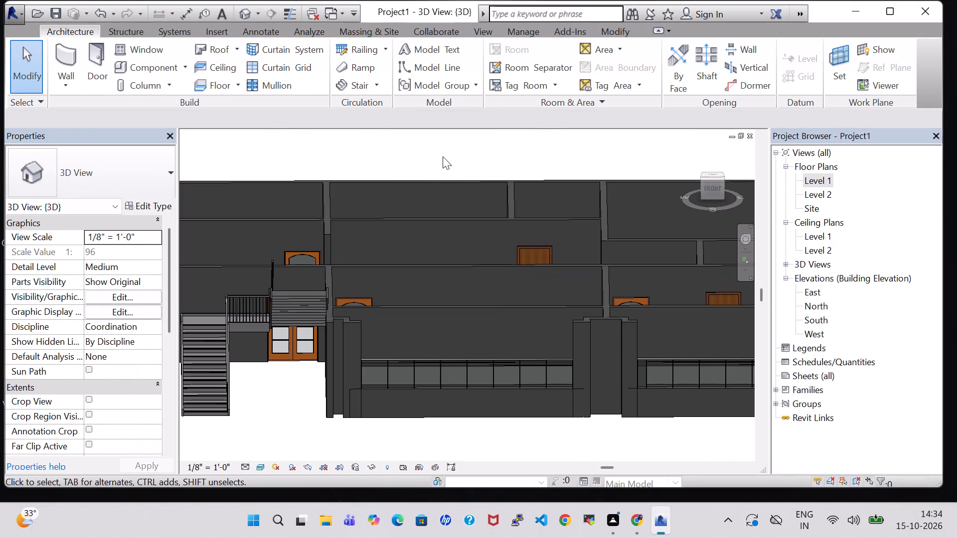
middle_click_drag(442, 156, 475, 282)
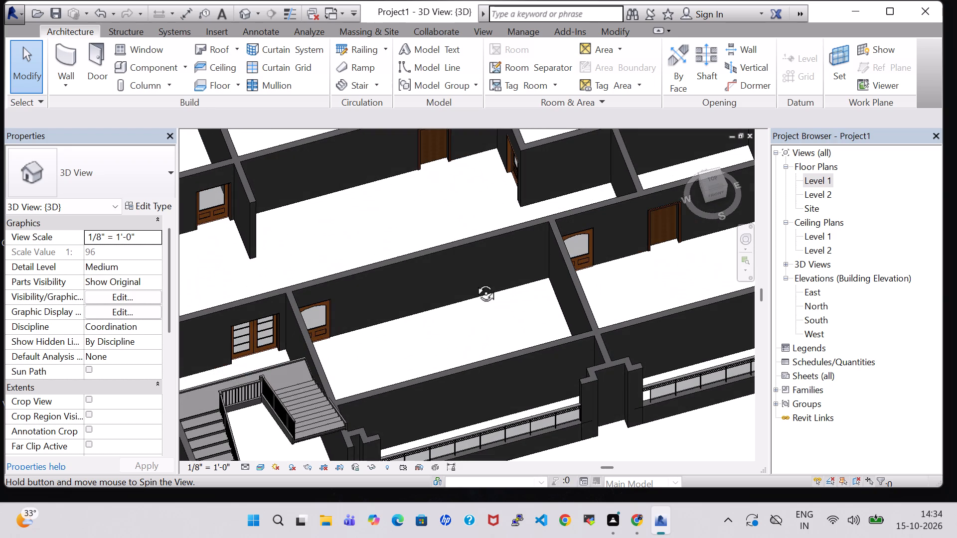
middle_click_drag(475, 282, 475, 283)
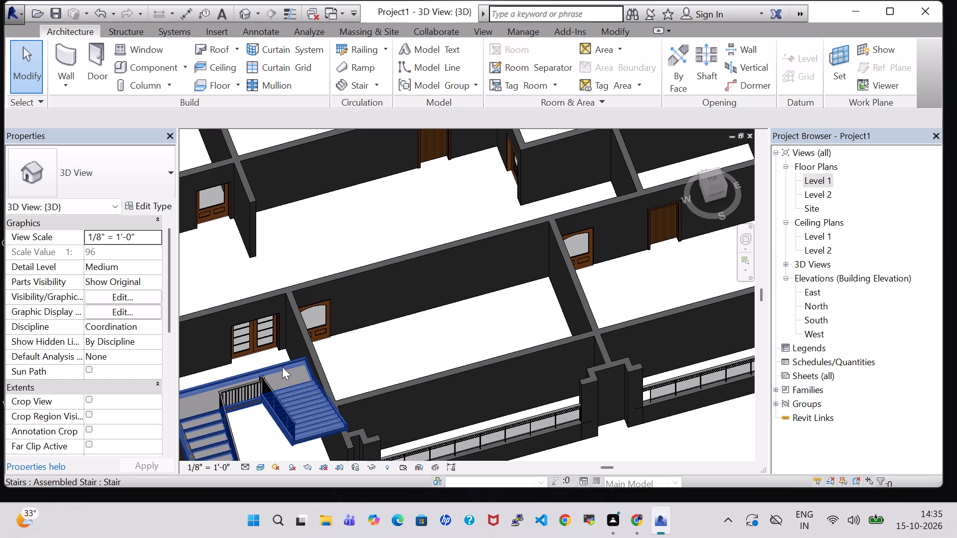
scroll(501, 348, "down", 1)
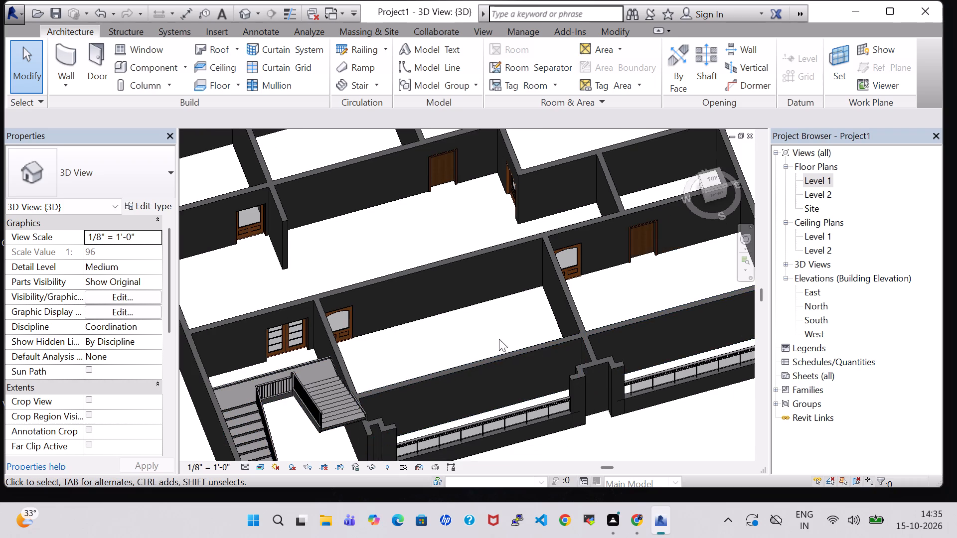
scroll(499, 339, "down", 1)
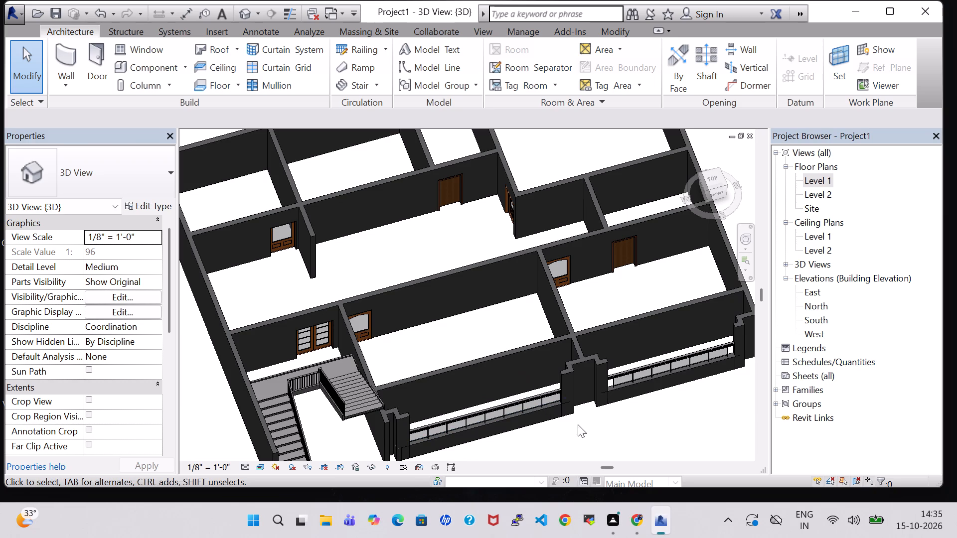
middle_click_drag(654, 432, 622, 364, "shift")
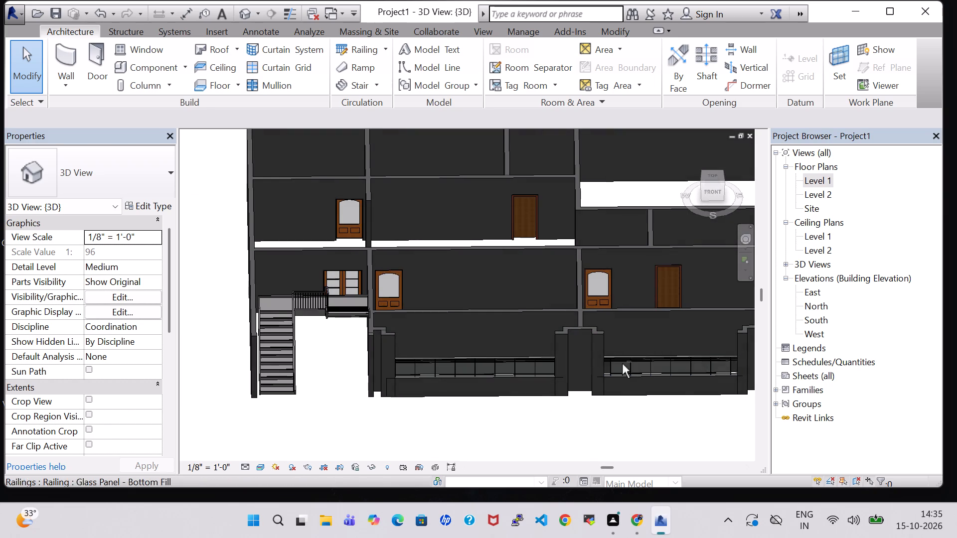
middle_click(615, 413, "shift")
scroll(615, 413, "down", 1, "shift")
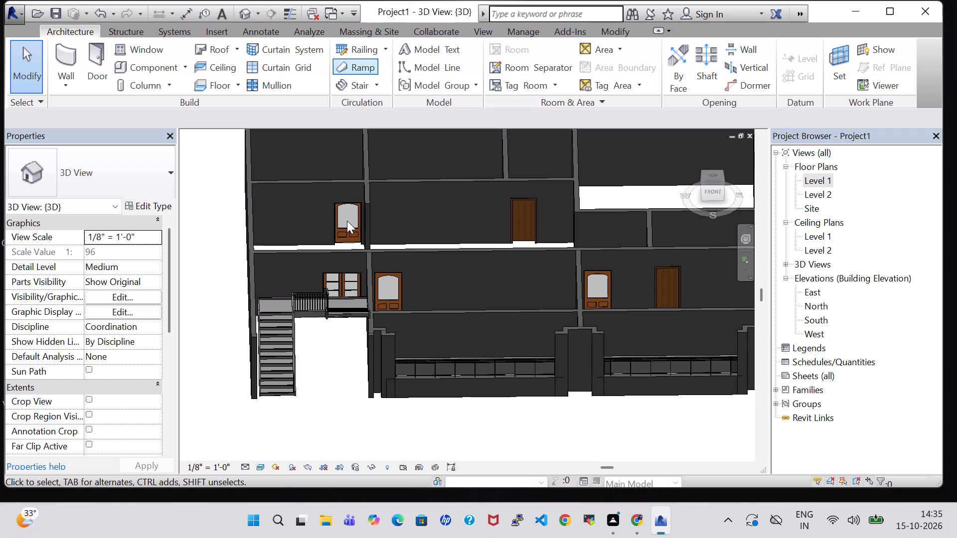
Open the U-shaped stair for editing and examine its runs and landing from several sides in 3D.
double_click(317, 302)
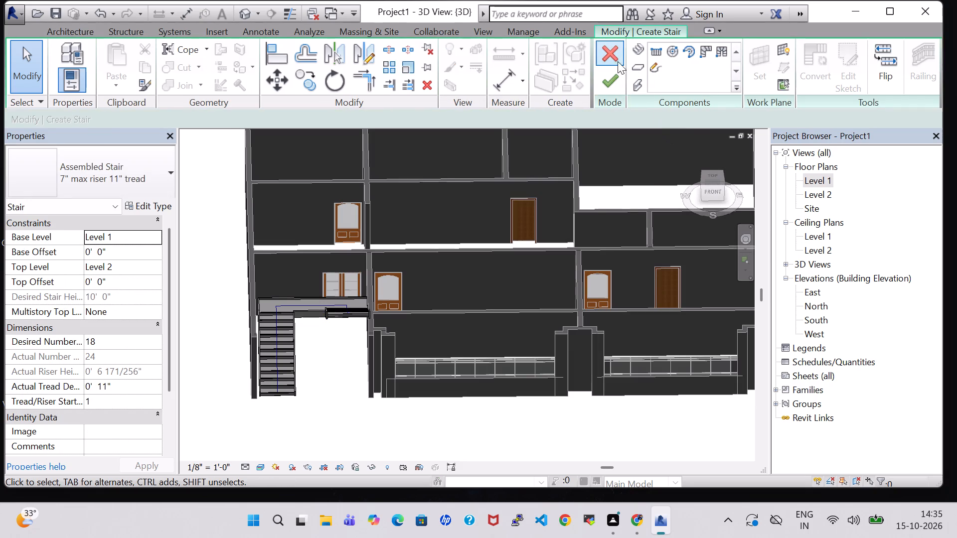
left_click(612, 76)
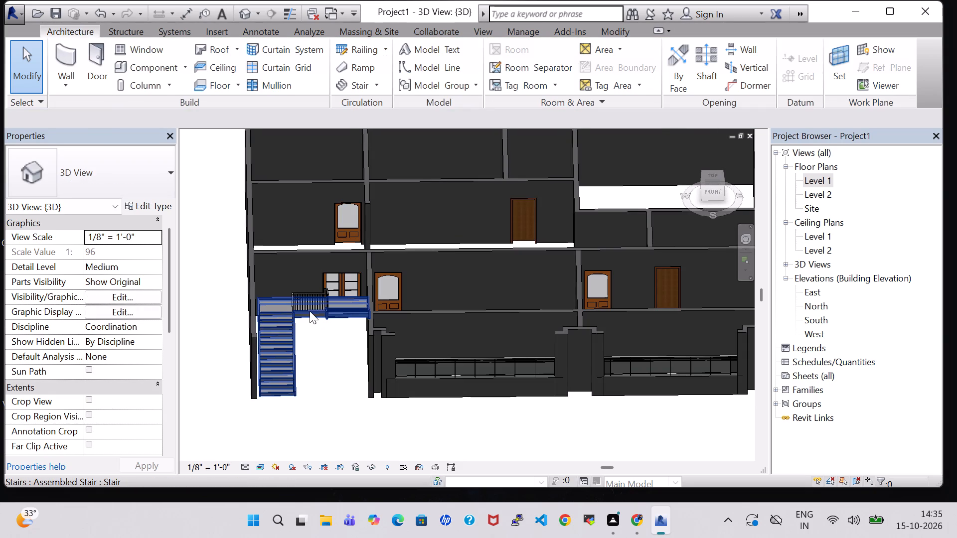
double_click(310, 311)
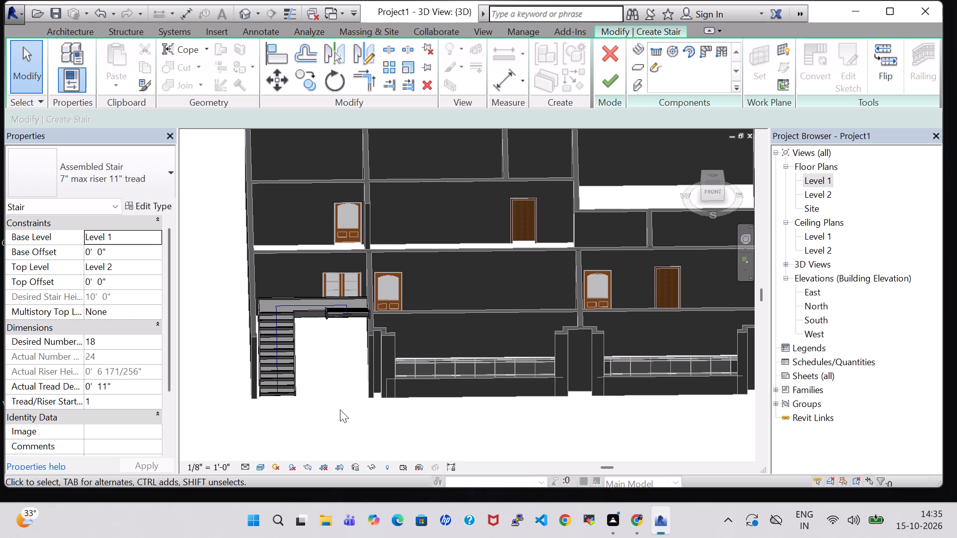
middle_click_drag(340, 409, 362, 318, "shift")
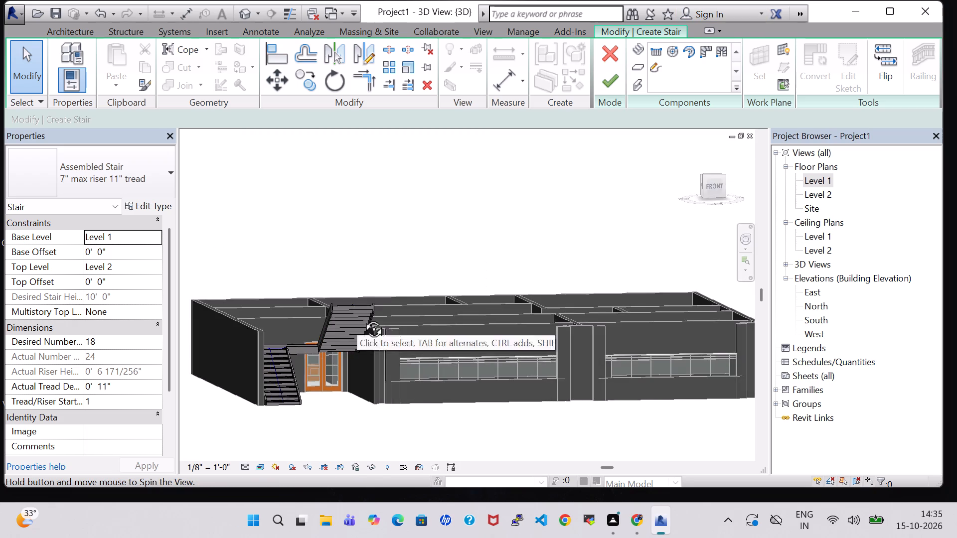
middle_click_drag(362, 318, 487, 387, "shift")
middle_click_drag(544, 222, 510, 114)
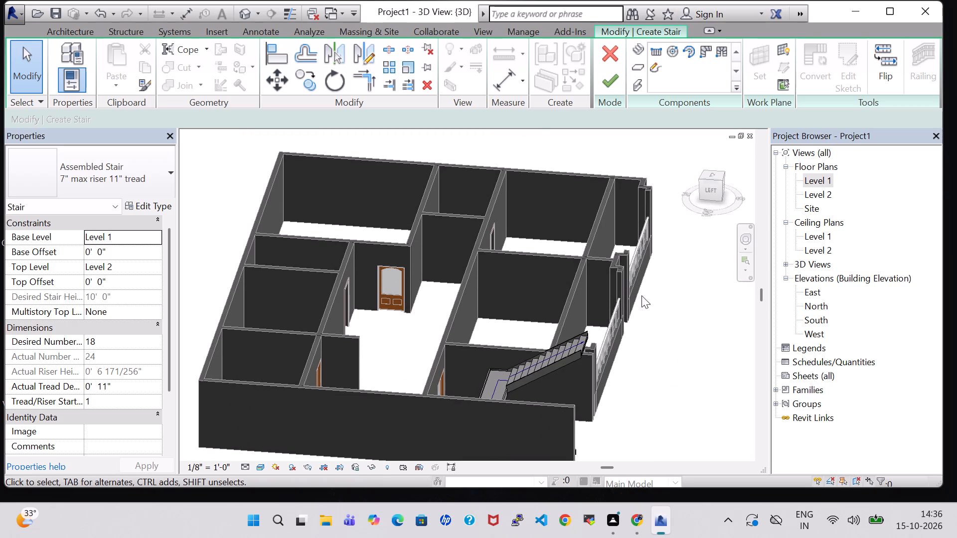
middle_click_drag(656, 316, 601, 364, "shift")
scroll(656, 316, "down", 1, "shift")
middle_click_drag(598, 382, 553, 334, "shift")
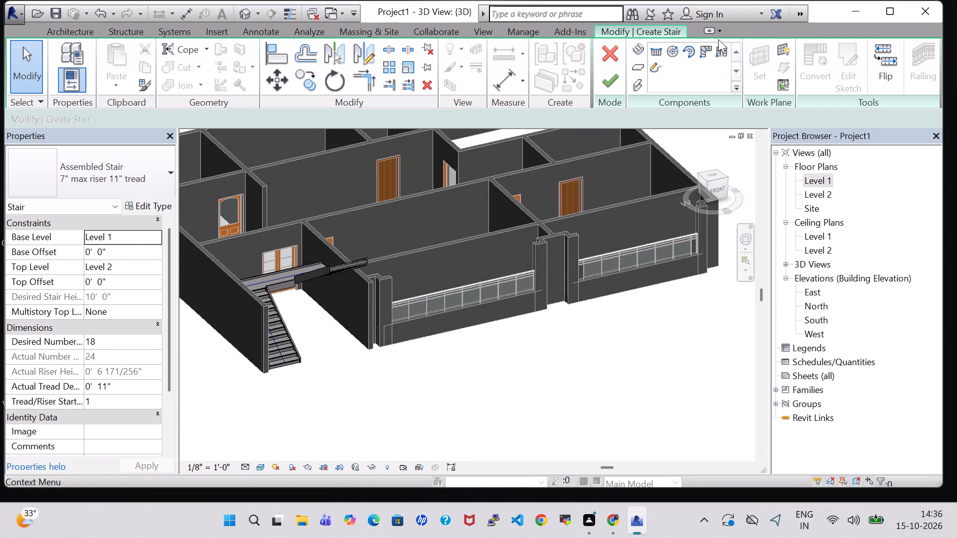
left_click(608, 78)
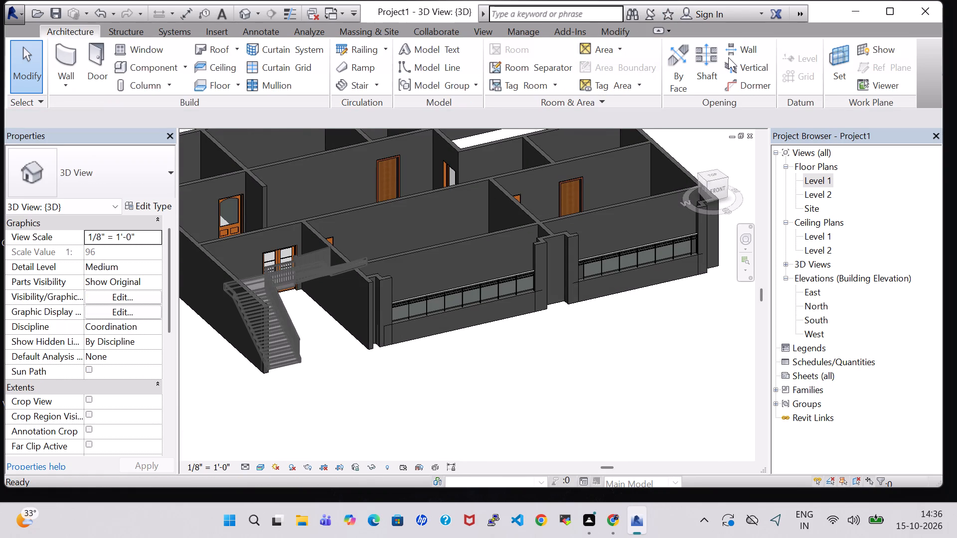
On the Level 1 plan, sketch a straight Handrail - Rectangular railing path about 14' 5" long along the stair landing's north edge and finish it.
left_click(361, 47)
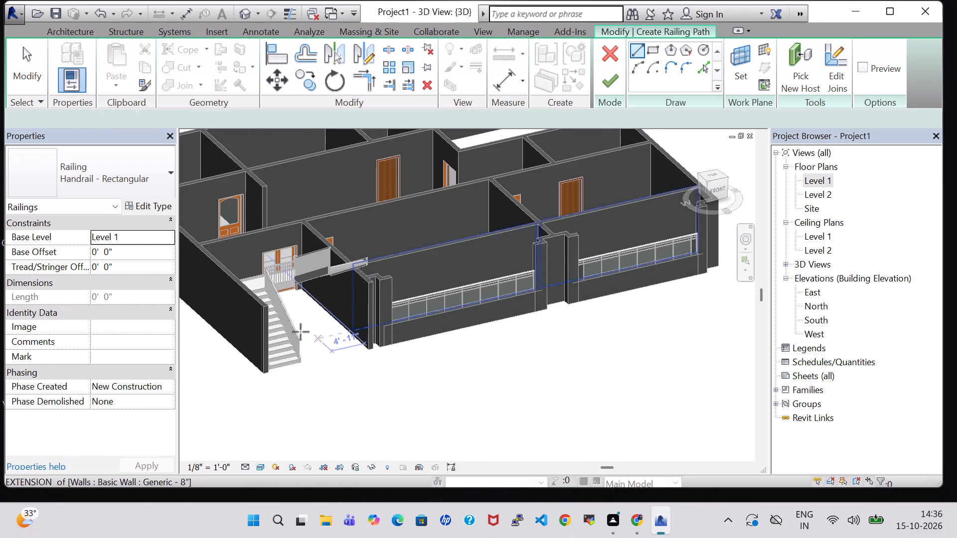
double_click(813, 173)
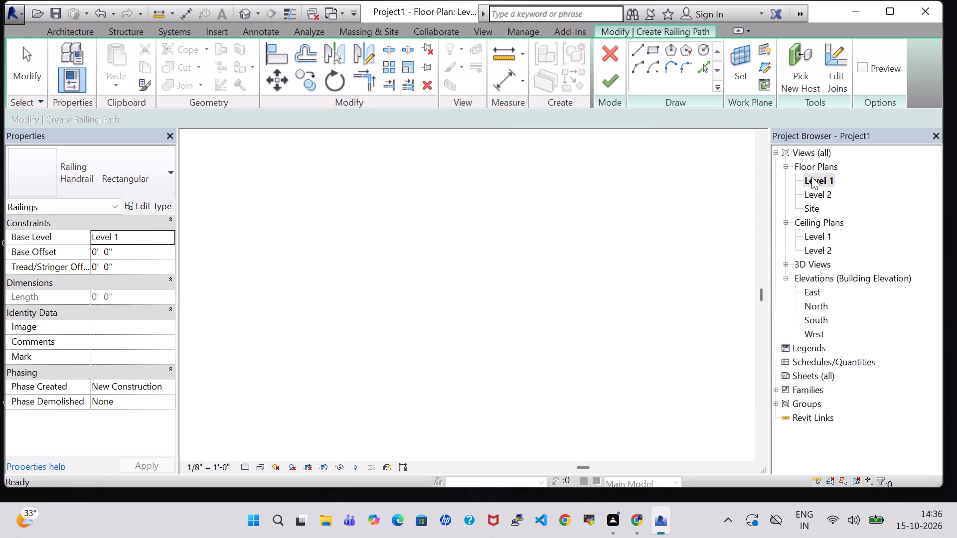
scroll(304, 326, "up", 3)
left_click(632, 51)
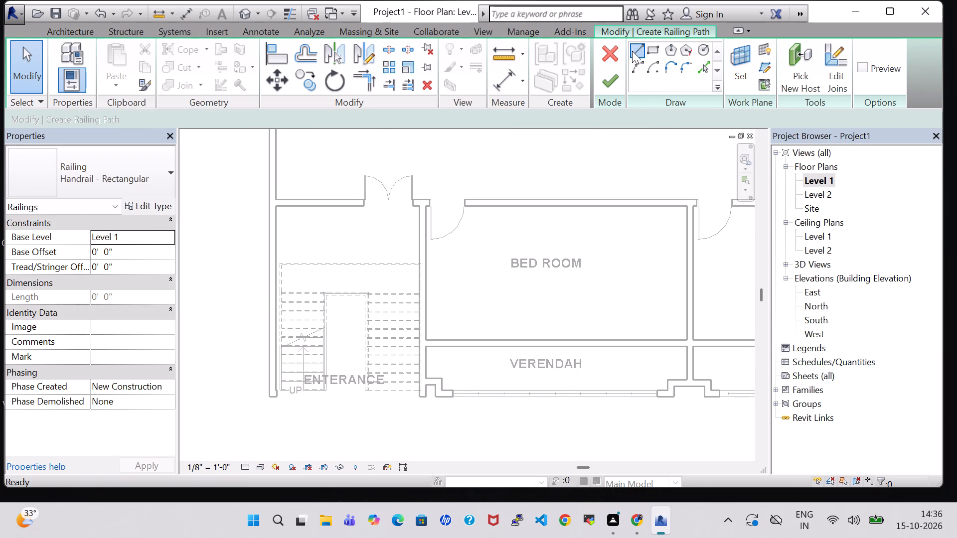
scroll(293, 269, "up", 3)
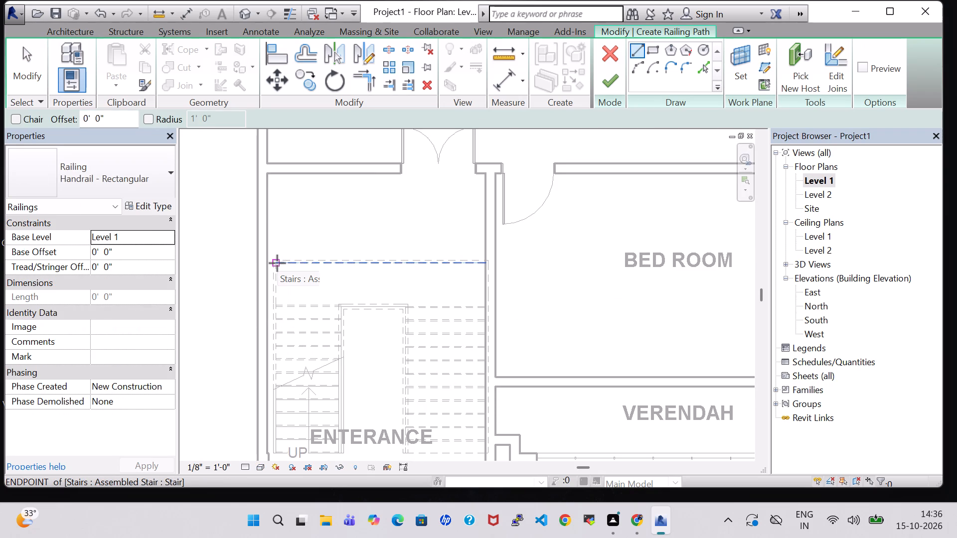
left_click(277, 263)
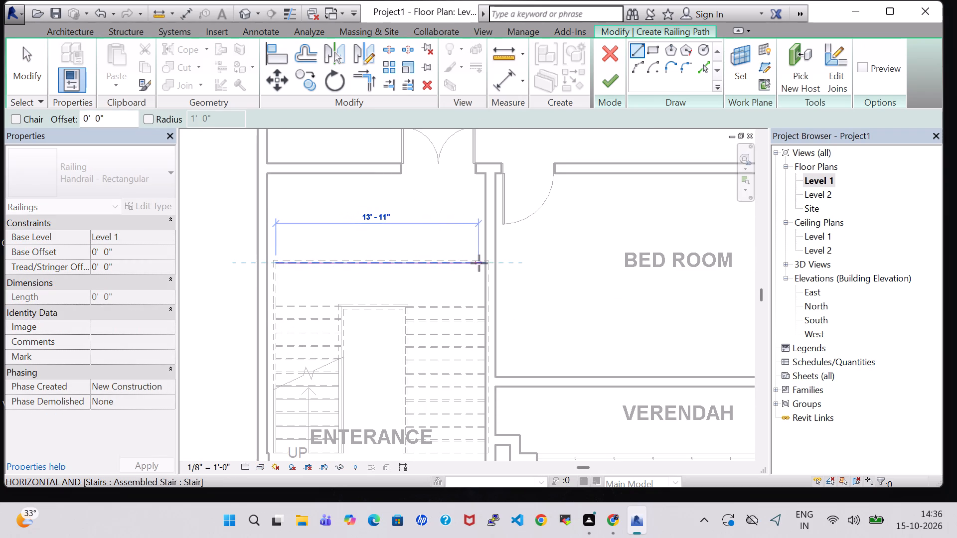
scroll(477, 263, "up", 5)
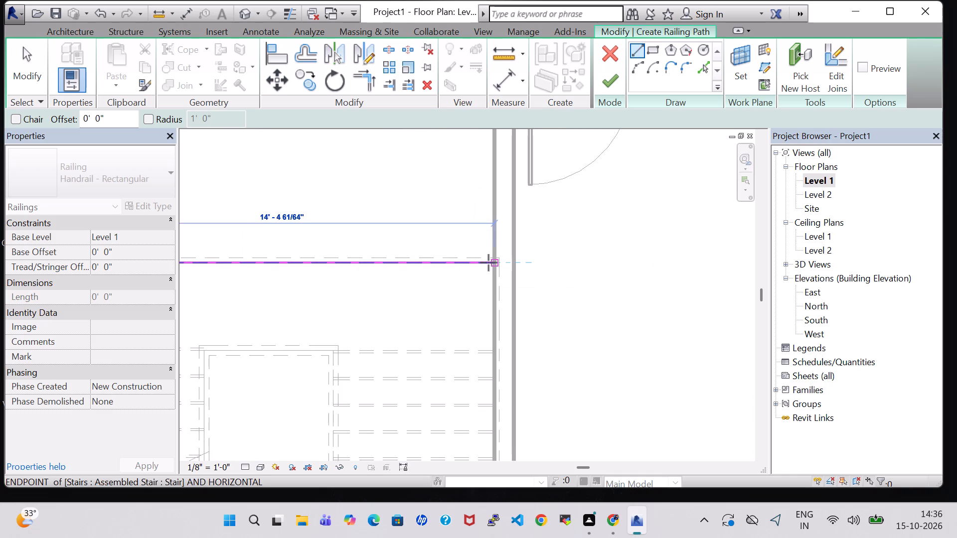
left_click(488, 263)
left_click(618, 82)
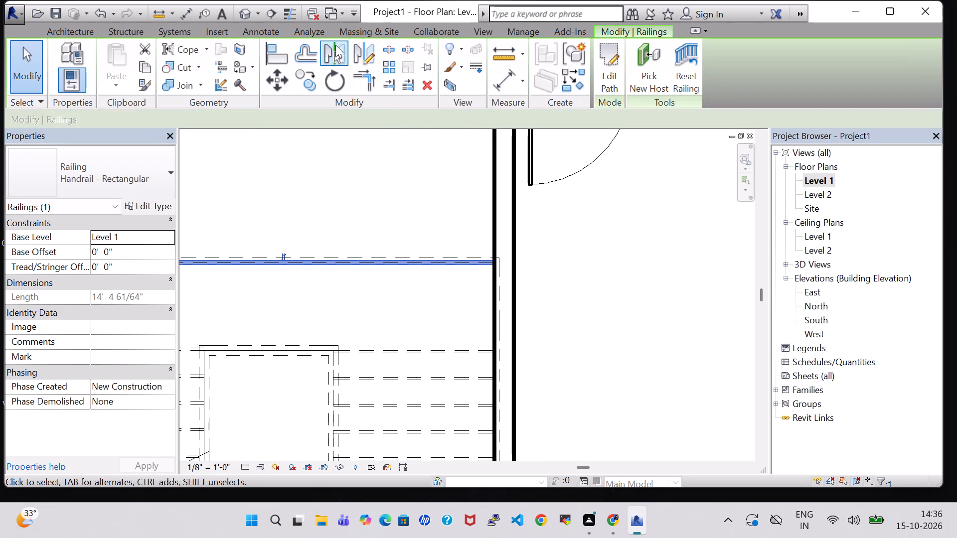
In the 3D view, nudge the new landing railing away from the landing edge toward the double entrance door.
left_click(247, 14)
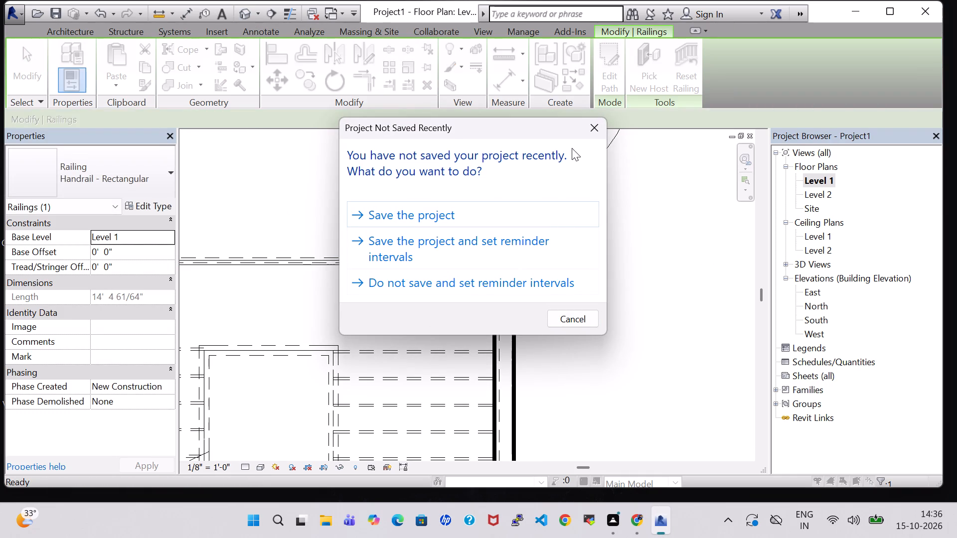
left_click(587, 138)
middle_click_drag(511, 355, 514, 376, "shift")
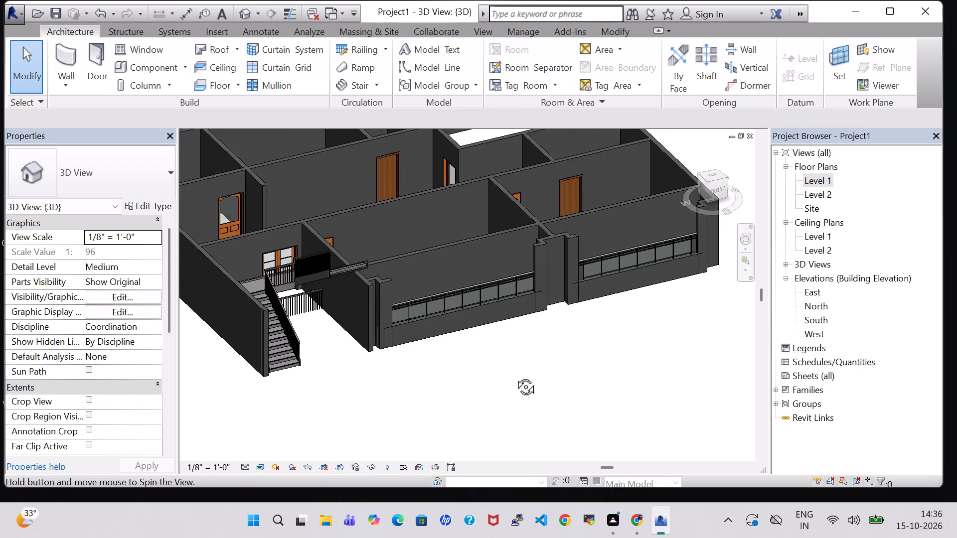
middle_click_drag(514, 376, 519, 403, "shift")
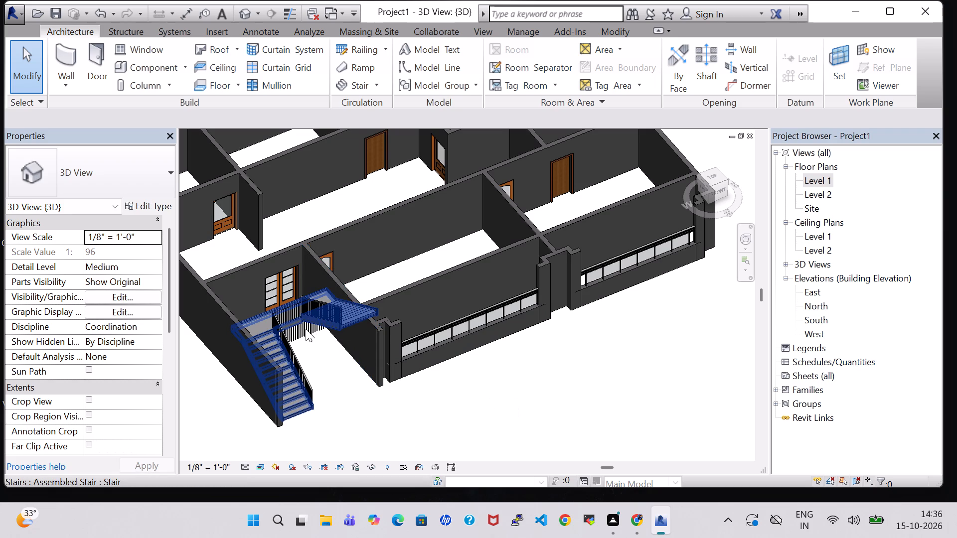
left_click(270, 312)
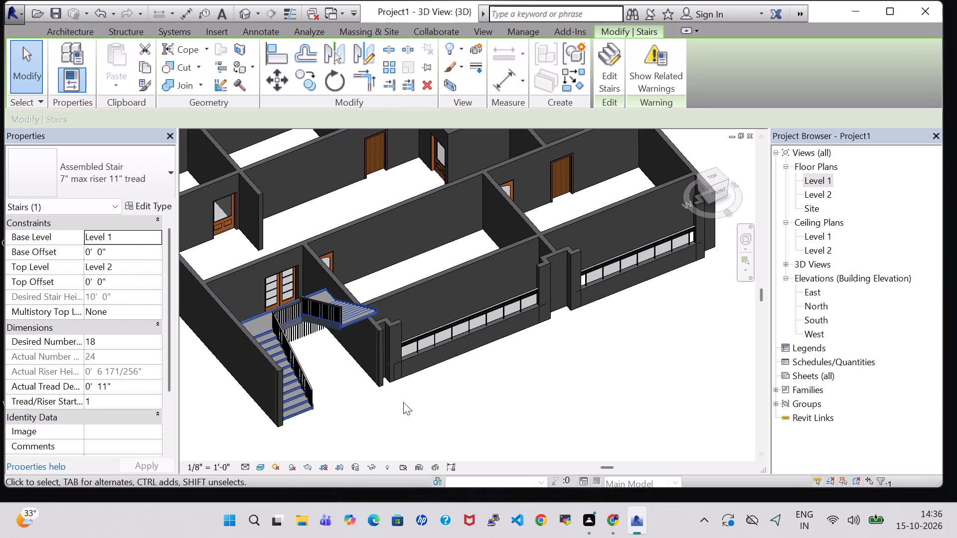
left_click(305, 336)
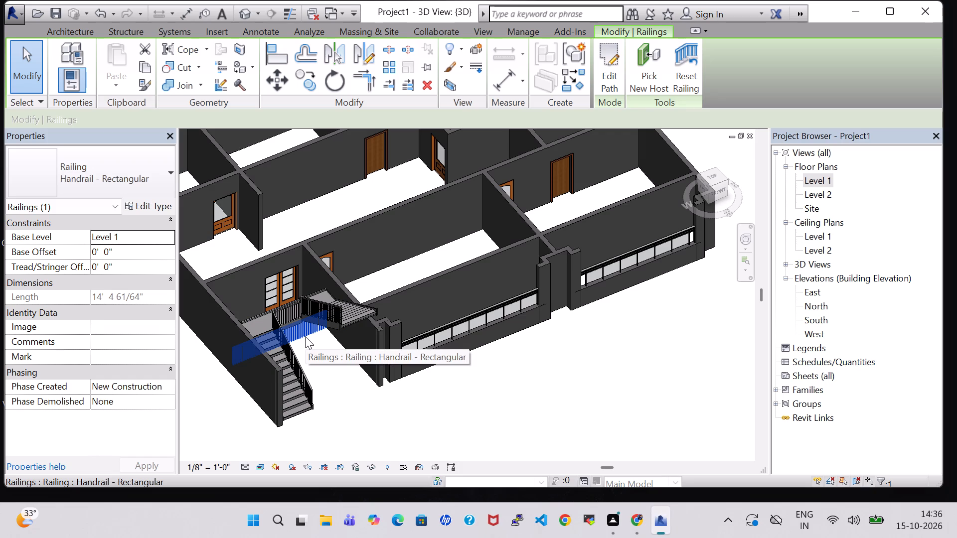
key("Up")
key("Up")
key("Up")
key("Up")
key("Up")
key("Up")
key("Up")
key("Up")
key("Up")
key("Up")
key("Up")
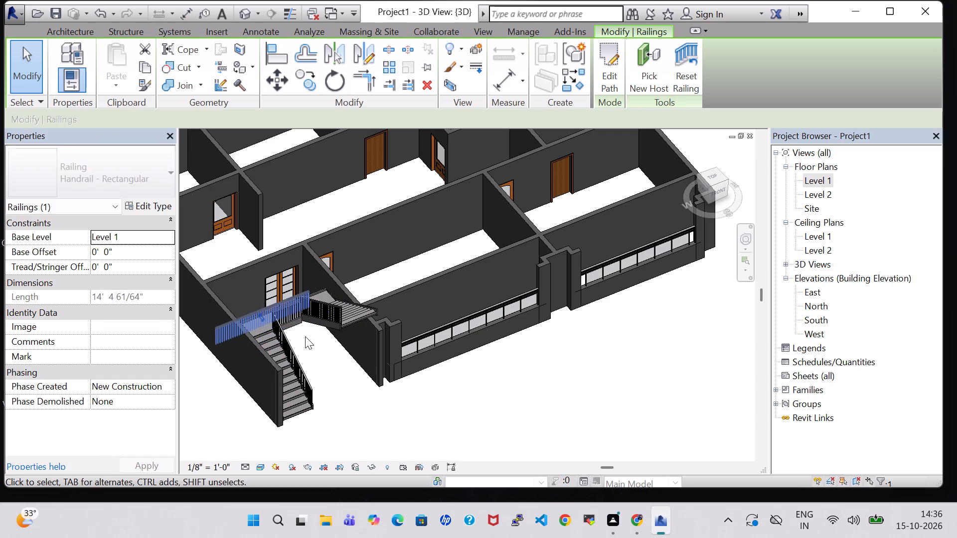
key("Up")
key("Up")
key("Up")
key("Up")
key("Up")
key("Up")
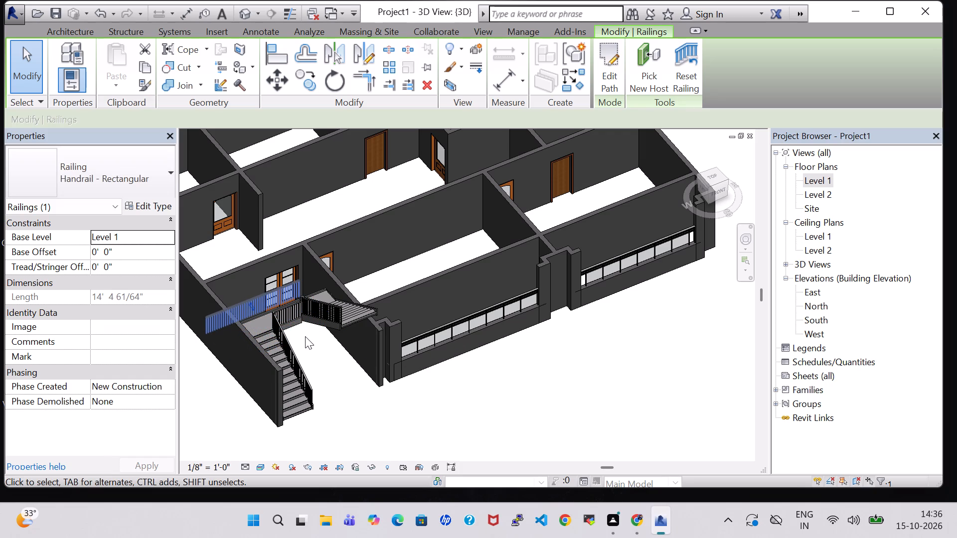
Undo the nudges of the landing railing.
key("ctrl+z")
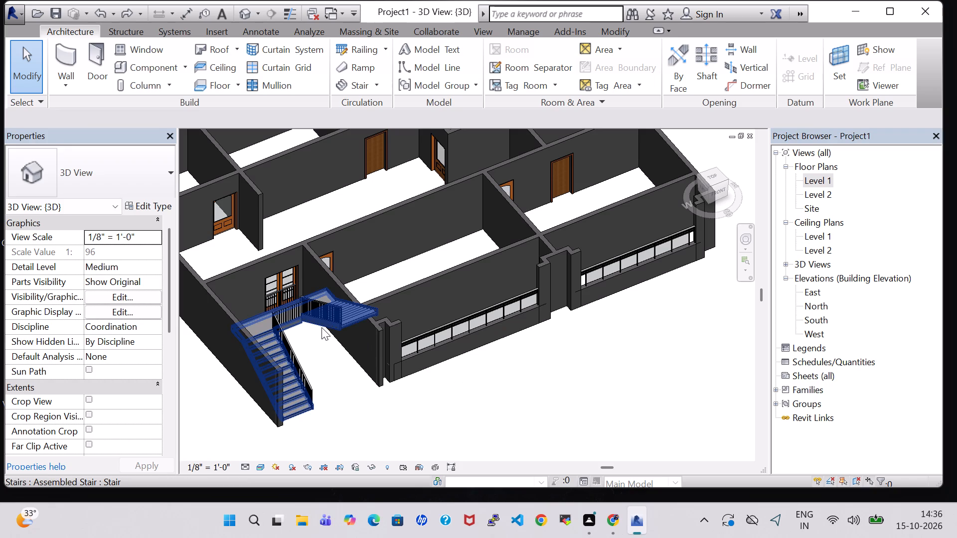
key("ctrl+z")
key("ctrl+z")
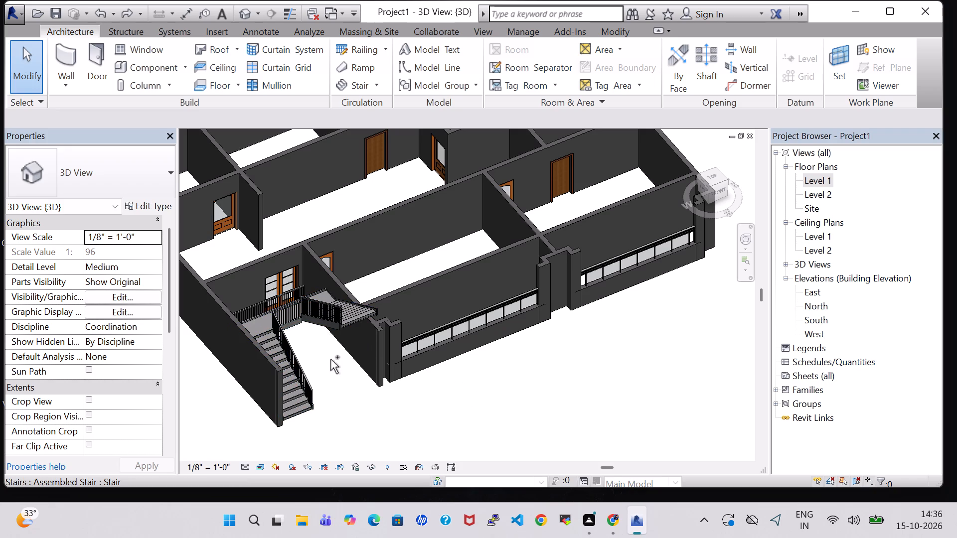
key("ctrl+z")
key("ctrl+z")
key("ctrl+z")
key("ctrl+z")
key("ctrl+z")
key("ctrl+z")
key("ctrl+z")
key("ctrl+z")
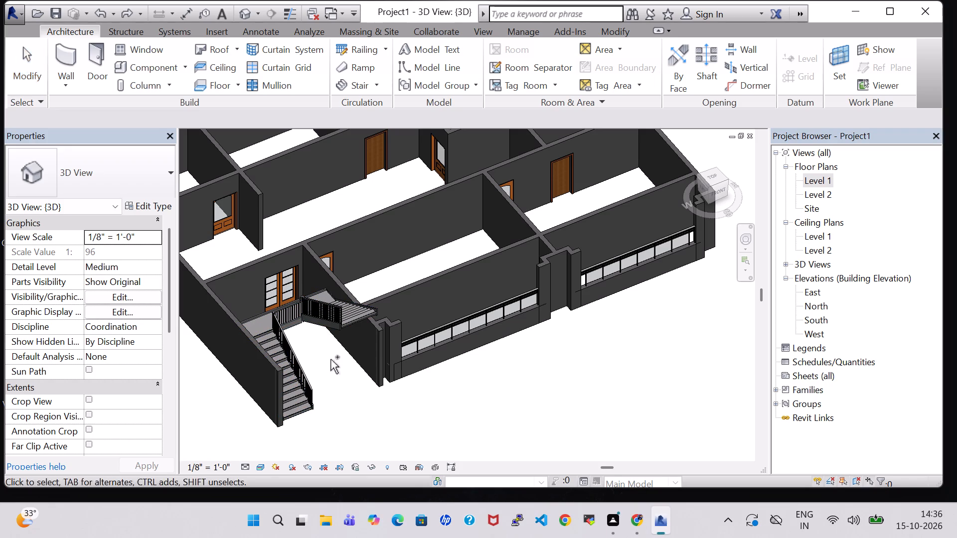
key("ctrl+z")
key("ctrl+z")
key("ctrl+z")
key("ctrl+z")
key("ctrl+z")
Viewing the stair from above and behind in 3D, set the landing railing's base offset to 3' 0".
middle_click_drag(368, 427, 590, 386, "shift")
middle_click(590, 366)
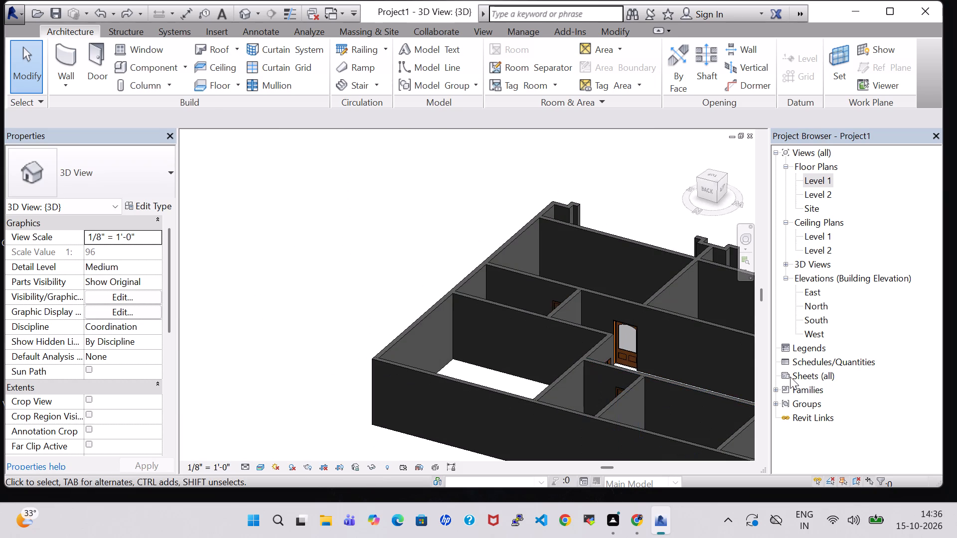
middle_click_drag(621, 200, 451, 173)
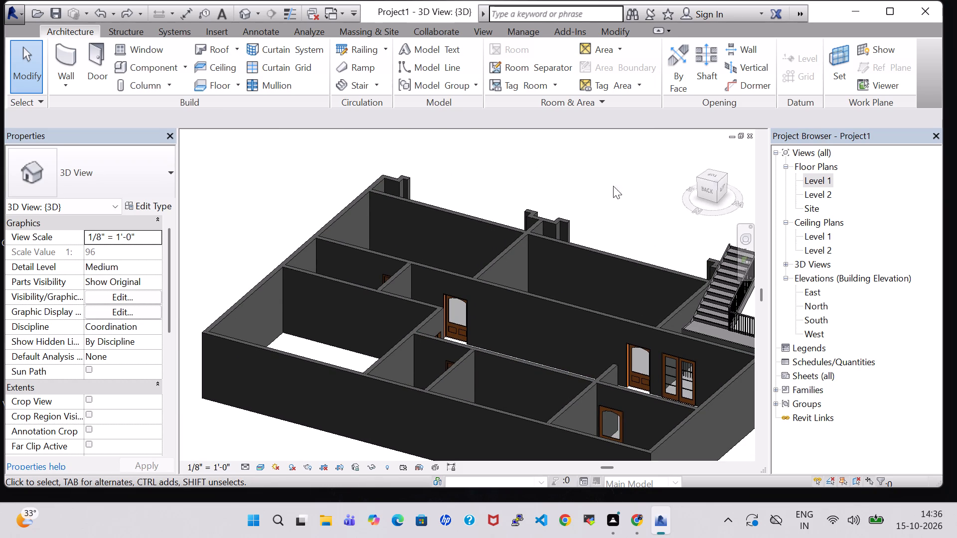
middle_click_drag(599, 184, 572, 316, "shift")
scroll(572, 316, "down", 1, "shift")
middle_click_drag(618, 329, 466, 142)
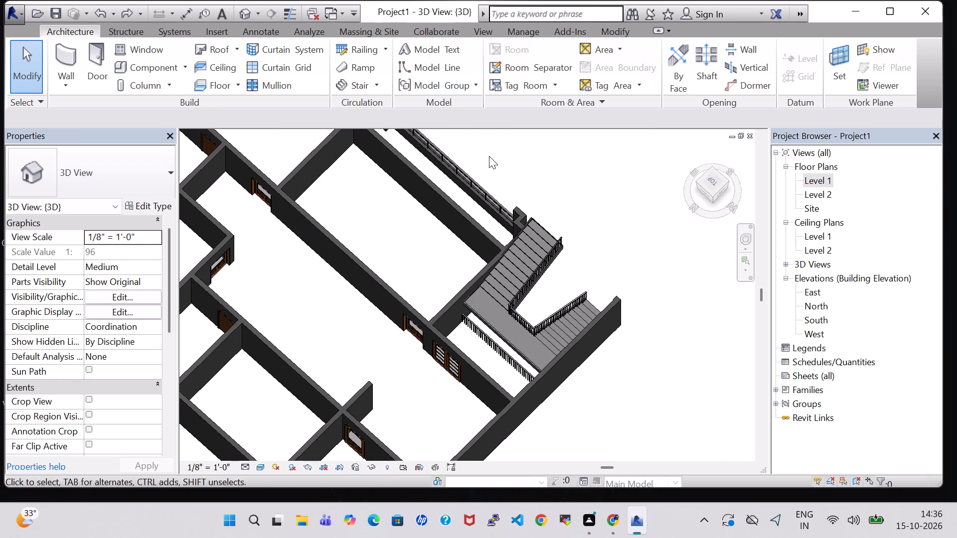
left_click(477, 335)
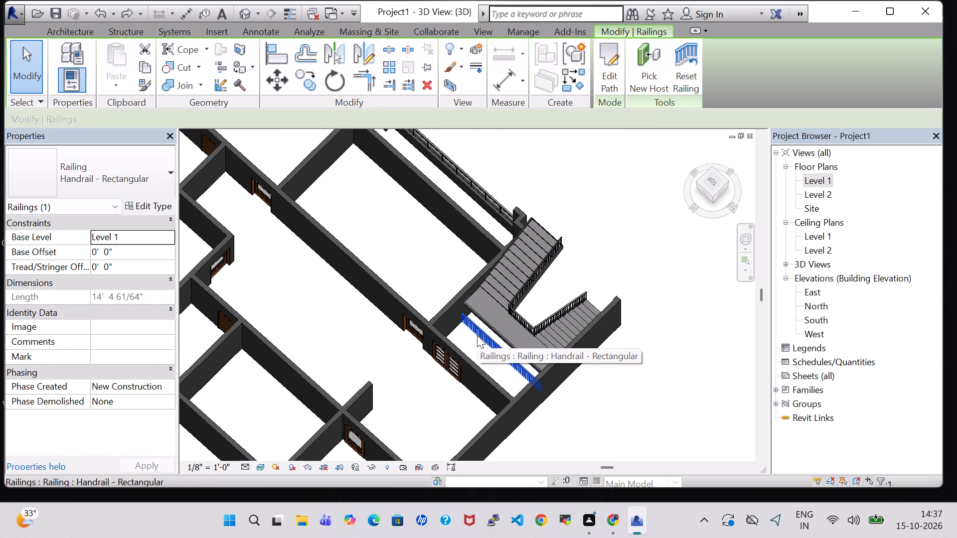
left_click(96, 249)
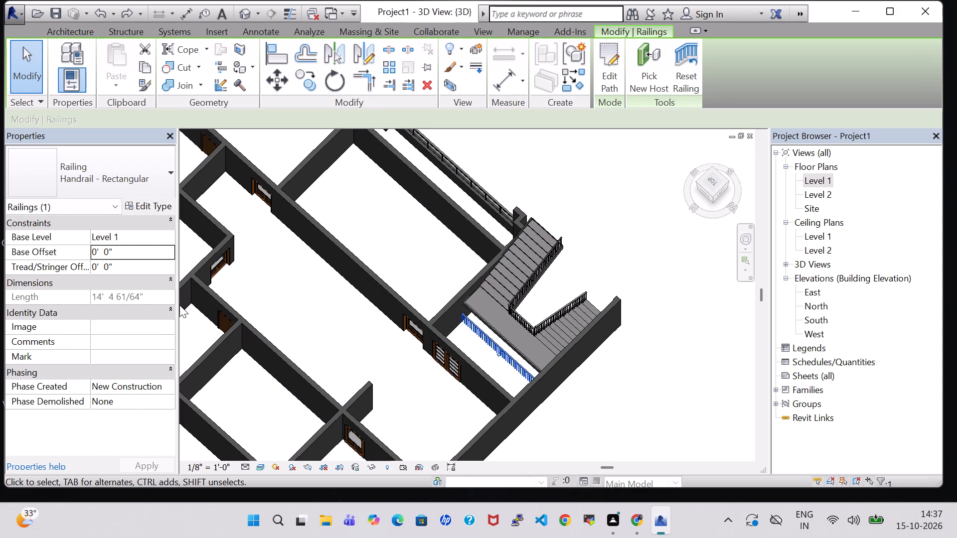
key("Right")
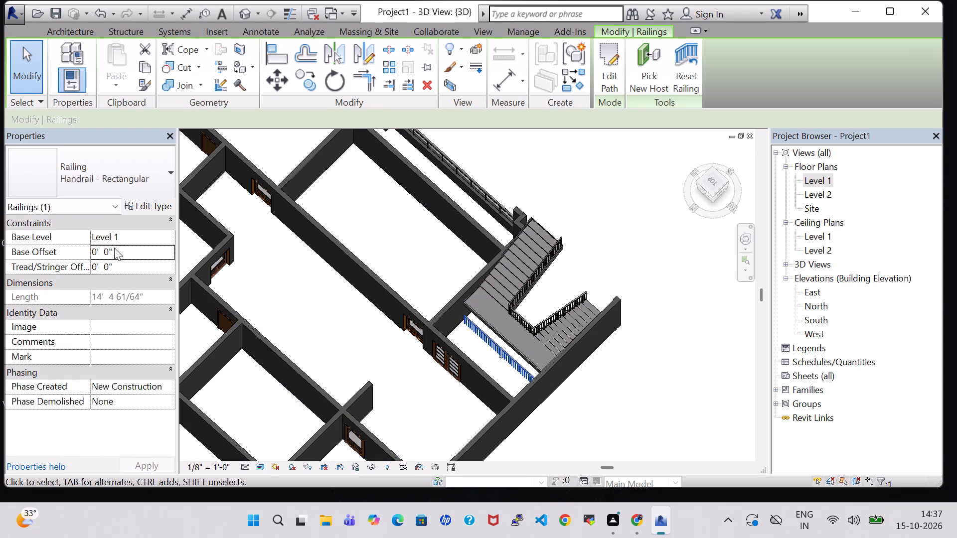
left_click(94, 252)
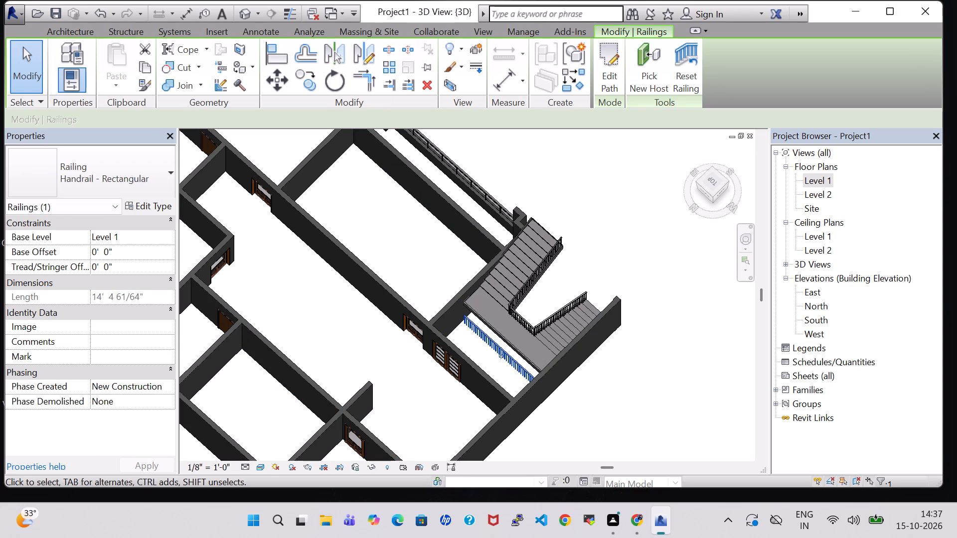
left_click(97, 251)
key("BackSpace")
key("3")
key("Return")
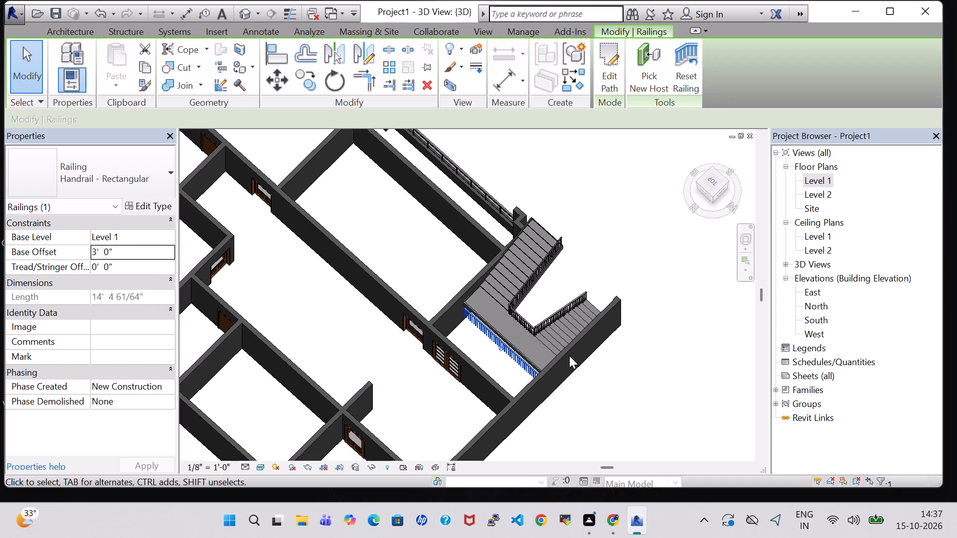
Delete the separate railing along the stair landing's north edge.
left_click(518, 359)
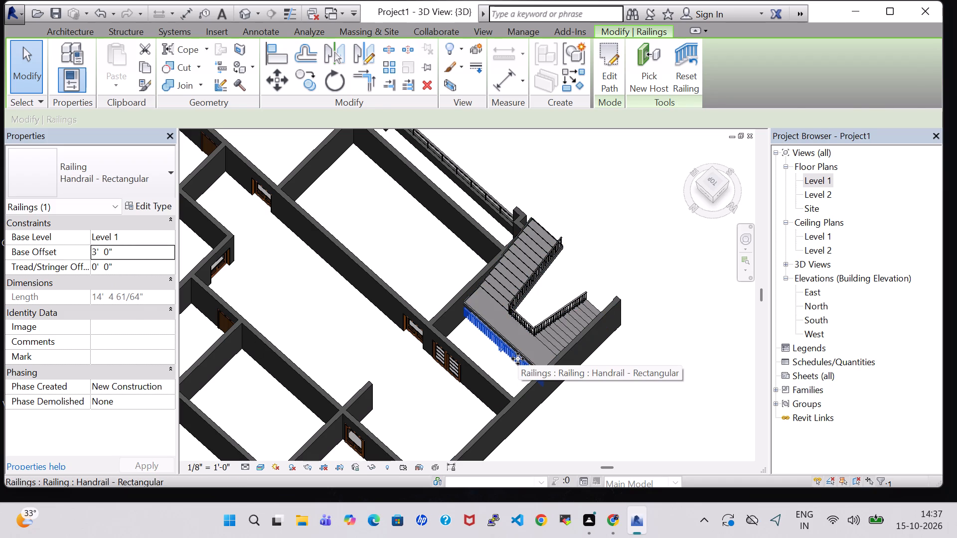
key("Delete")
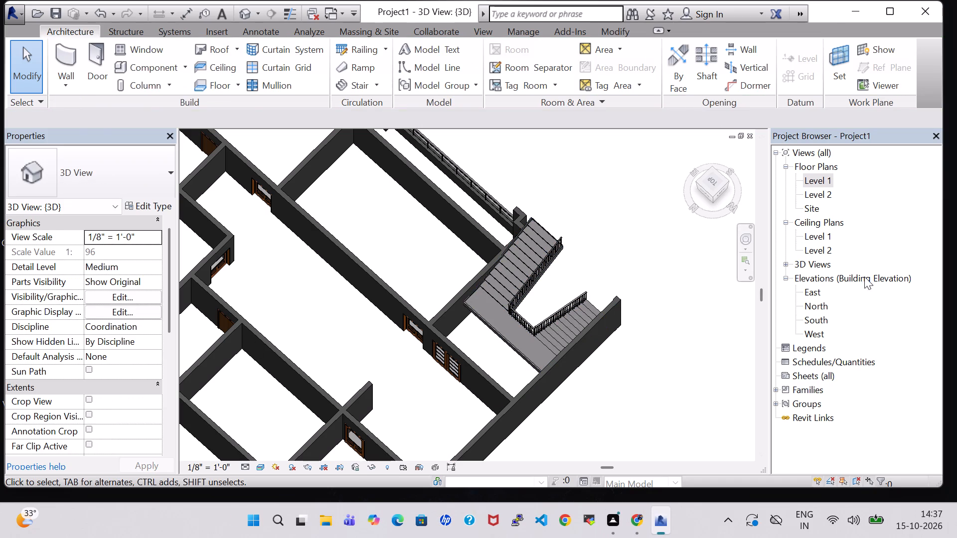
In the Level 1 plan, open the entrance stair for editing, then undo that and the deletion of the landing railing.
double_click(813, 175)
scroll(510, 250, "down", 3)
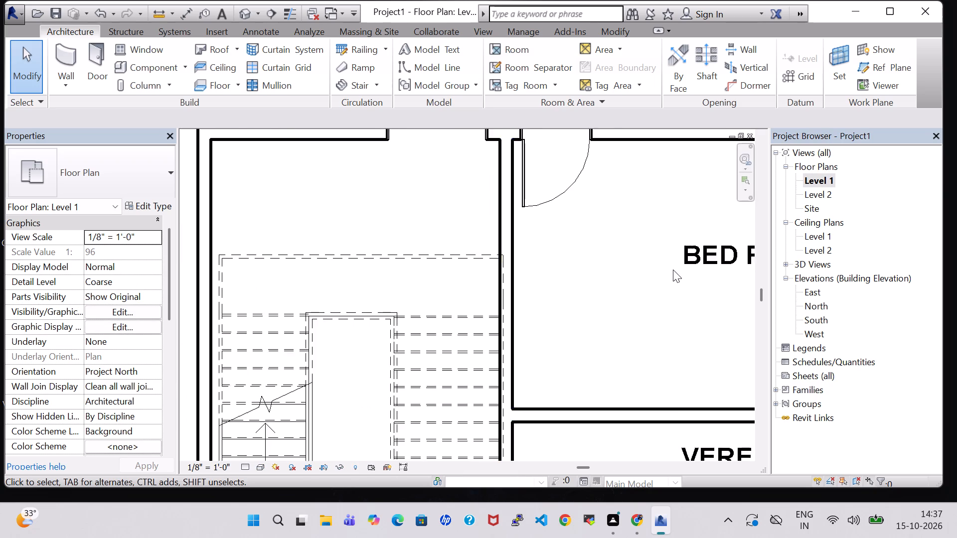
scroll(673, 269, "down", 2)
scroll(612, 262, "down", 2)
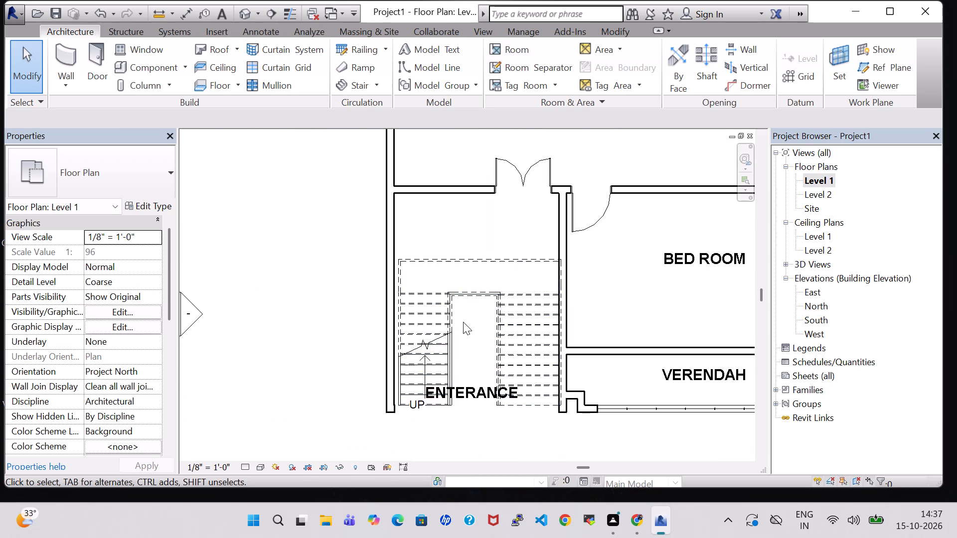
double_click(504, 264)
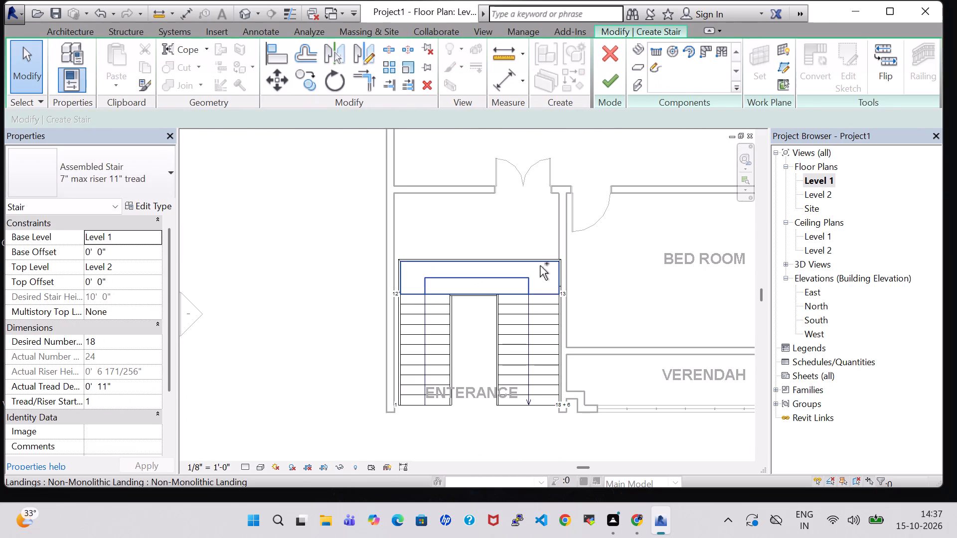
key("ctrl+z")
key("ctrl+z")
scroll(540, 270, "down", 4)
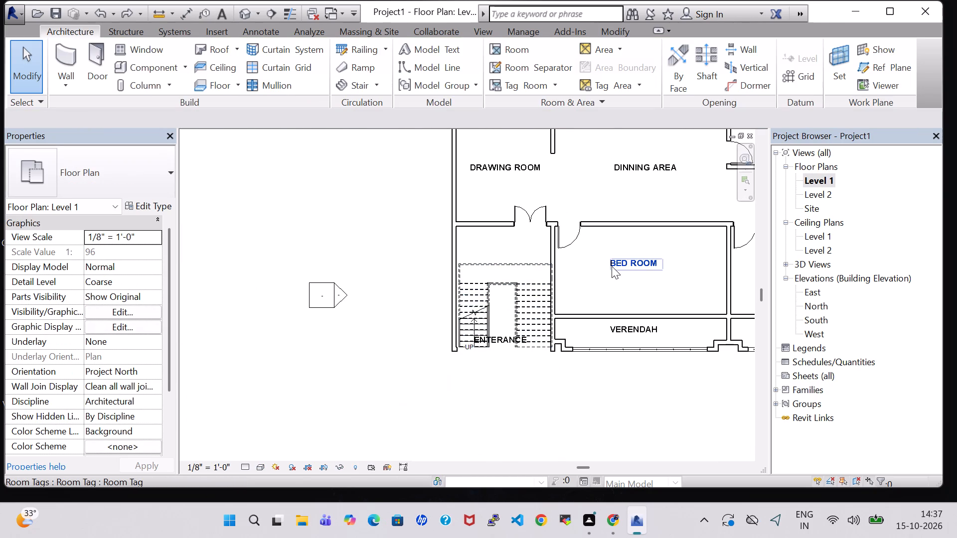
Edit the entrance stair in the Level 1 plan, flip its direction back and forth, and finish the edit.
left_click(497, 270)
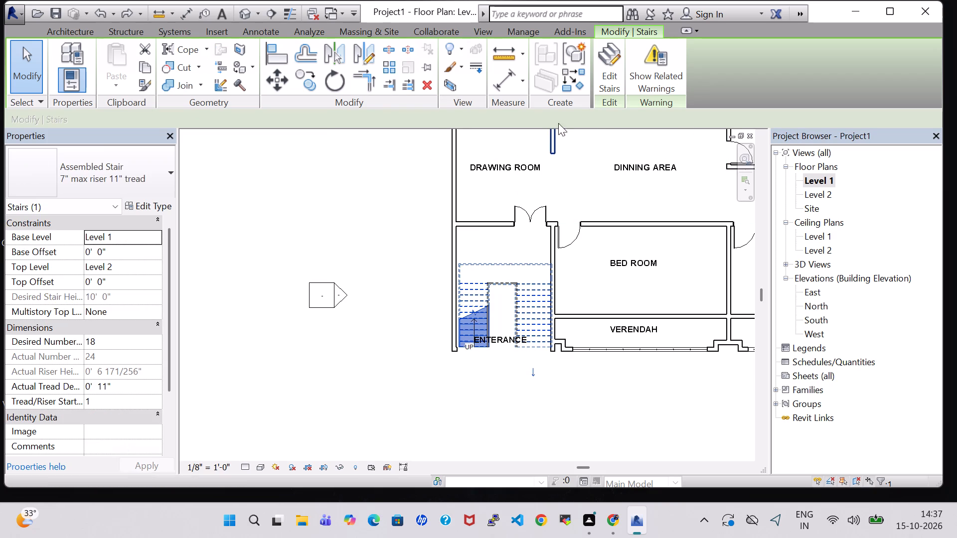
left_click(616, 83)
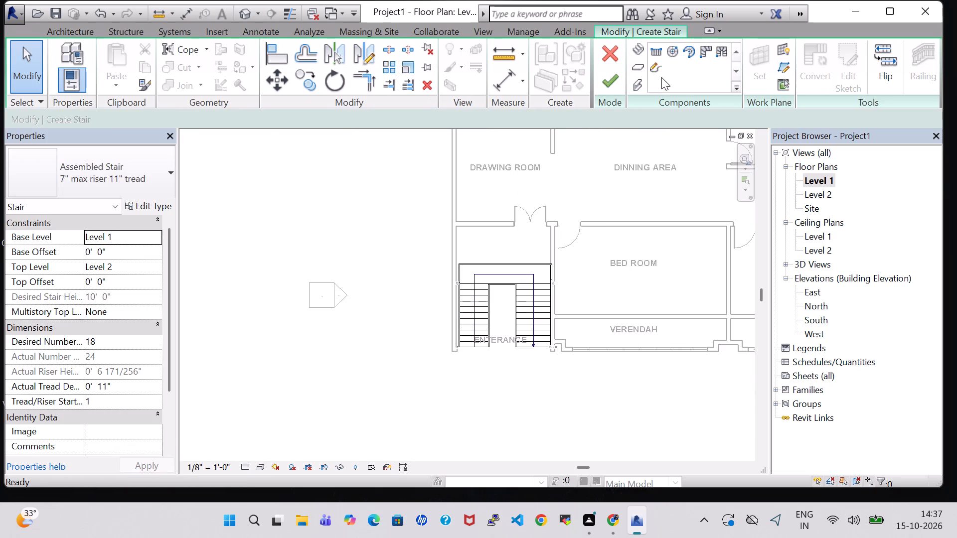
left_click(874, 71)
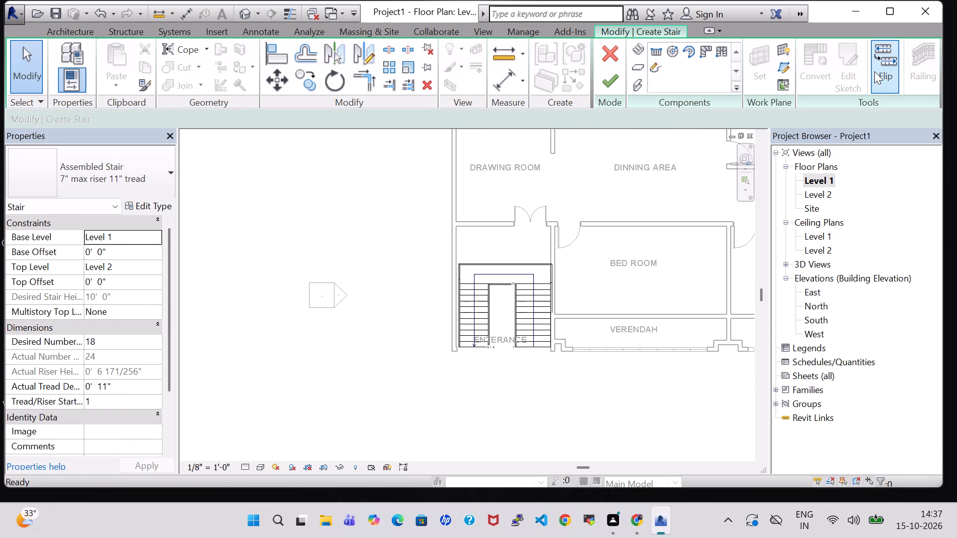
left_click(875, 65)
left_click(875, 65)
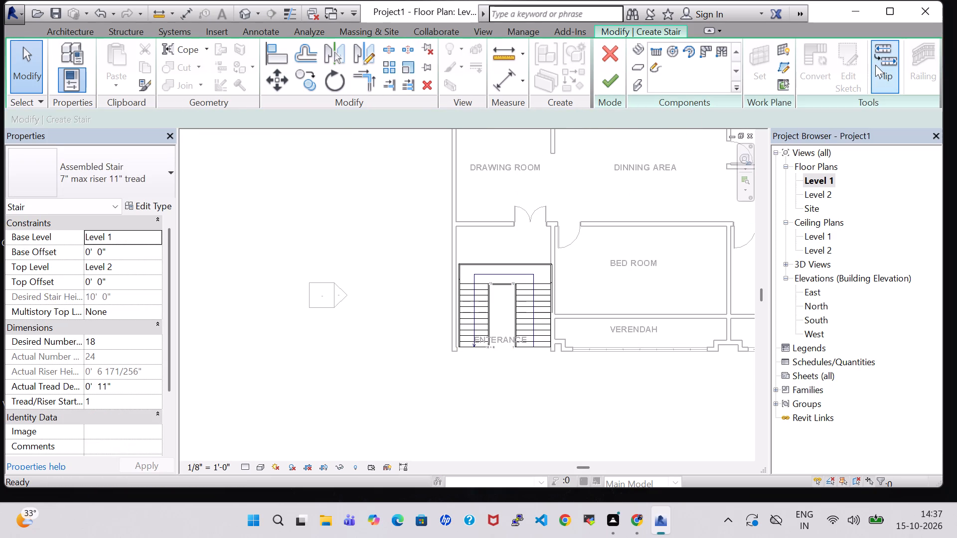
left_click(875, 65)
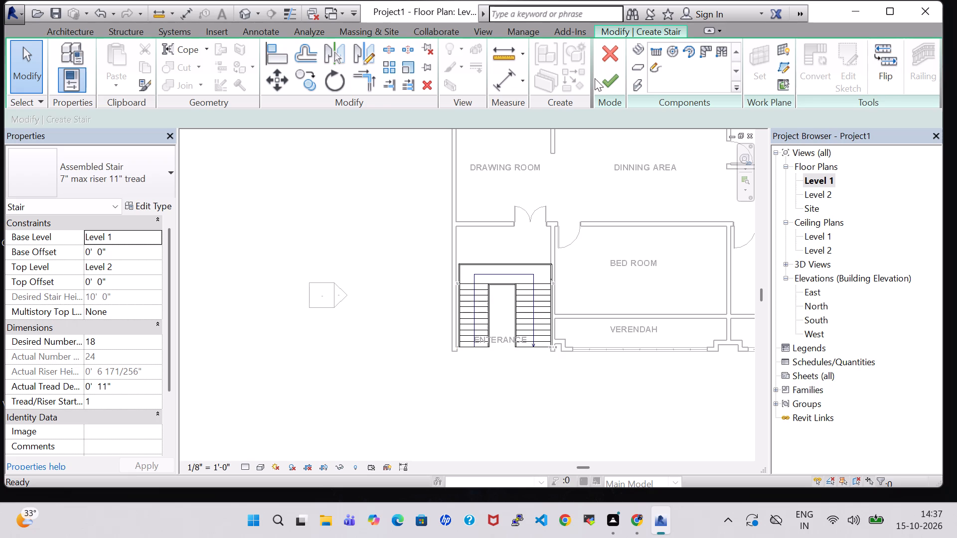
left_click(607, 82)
In the 3D view, delete the separate handrail along the outer edge of the stair landing.
left_click(249, 10)
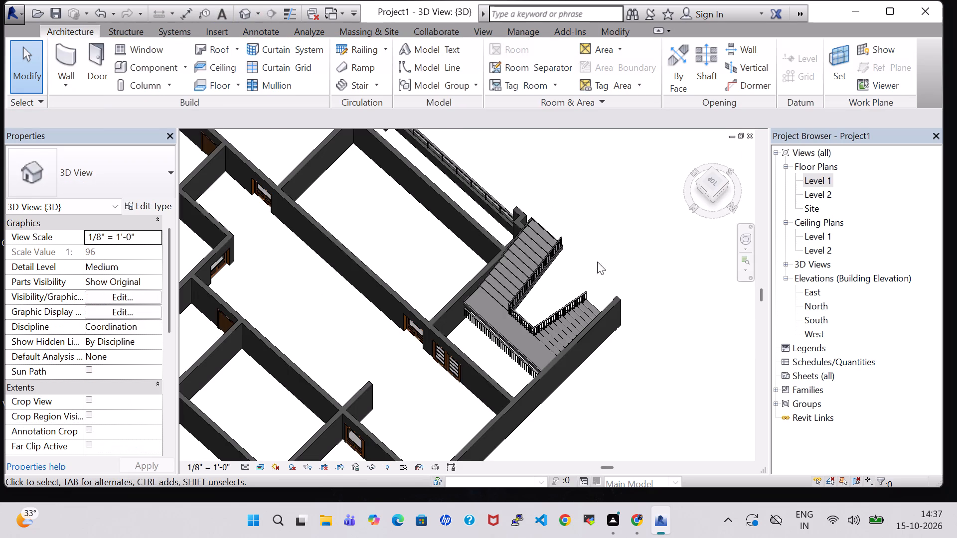
scroll(616, 272, "down", 2)
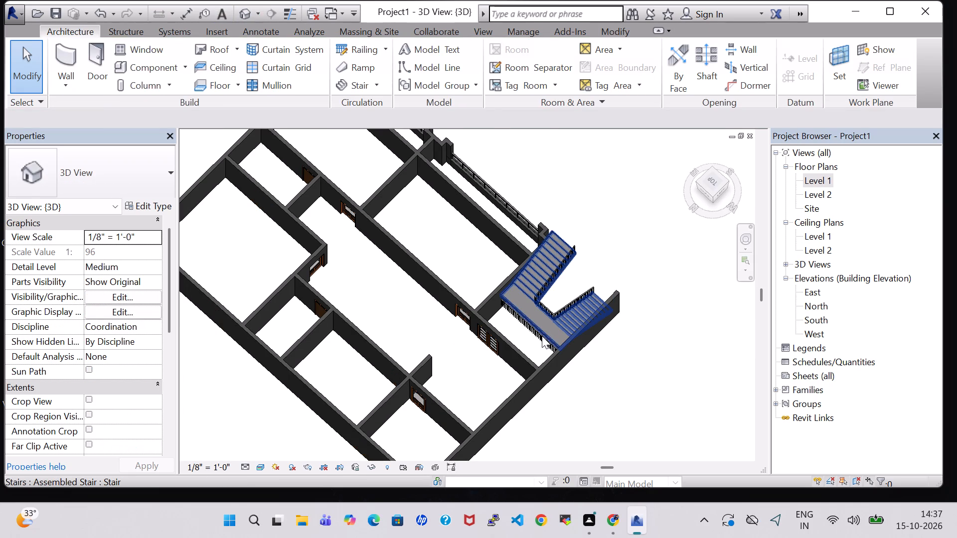
scroll(541, 336, "up", 5)
left_click(535, 337)
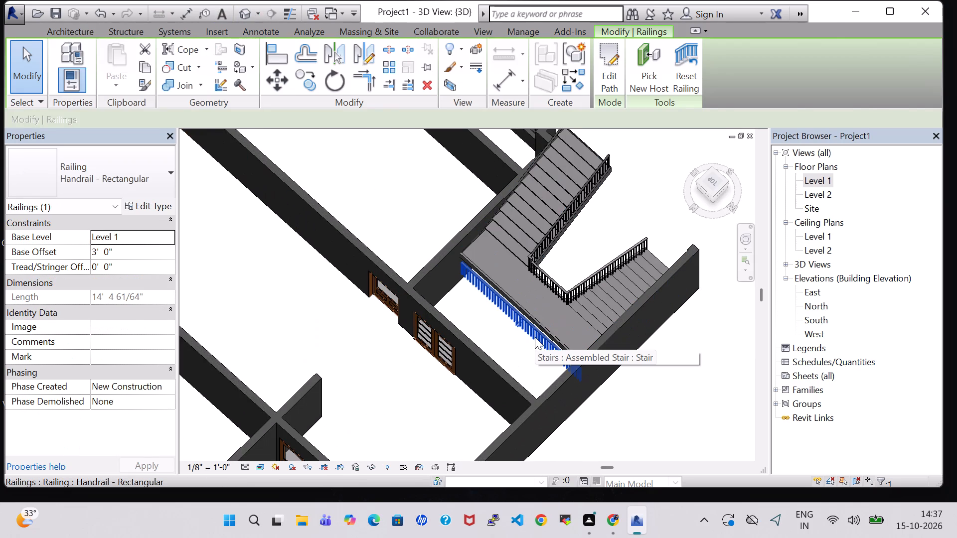
key("Delete")
Examine the stair, the double entrance door and the front of the building from several angles in 3D.
scroll(535, 337, "down", 1)
middle_click_drag(638, 385, 546, 346, "shift")
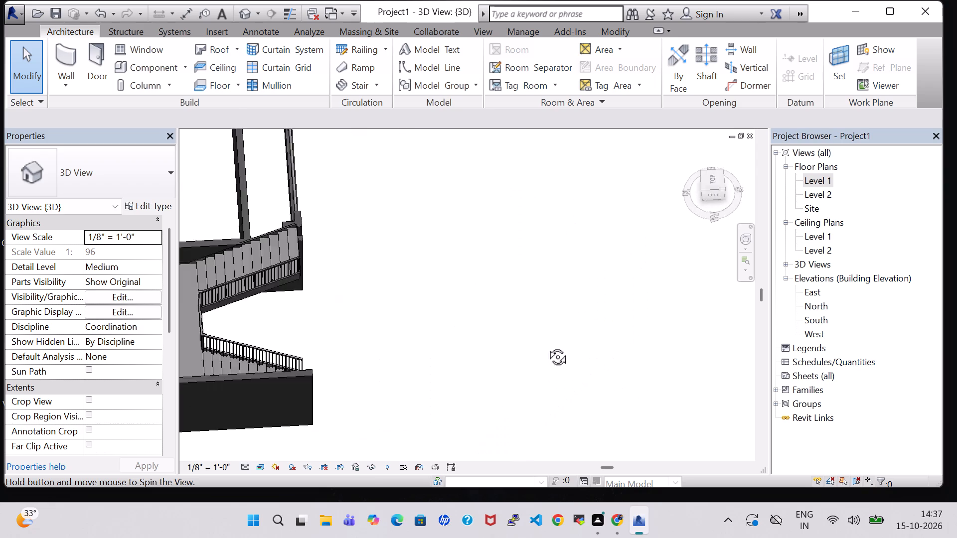
middle_click_drag(546, 346, 526, 338, "shift")
middle_click_drag(401, 246, 460, 271)
middle_click_drag(375, 221, 540, 293)
scroll(538, 293, "down", 1)
middle_click_drag(527, 305, 377, 281, "shift")
middle_click_drag(433, 217, 616, 425)
middle_click_drag(565, 298, 591, 238, "shift")
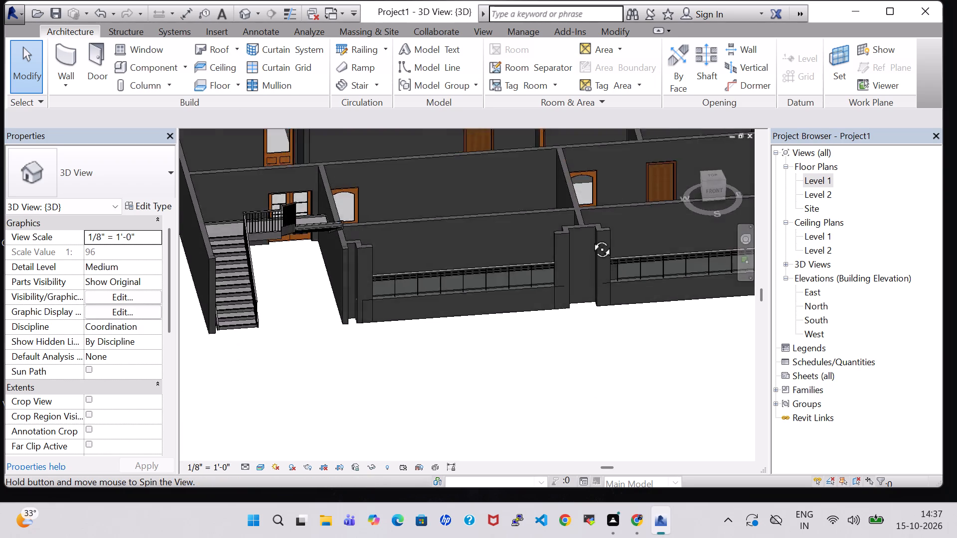
middle_click_drag(591, 238, 570, 227, "shift")
middle_click_drag(575, 312, 582, 277, "shift")
scroll(596, 327, "down", 2)
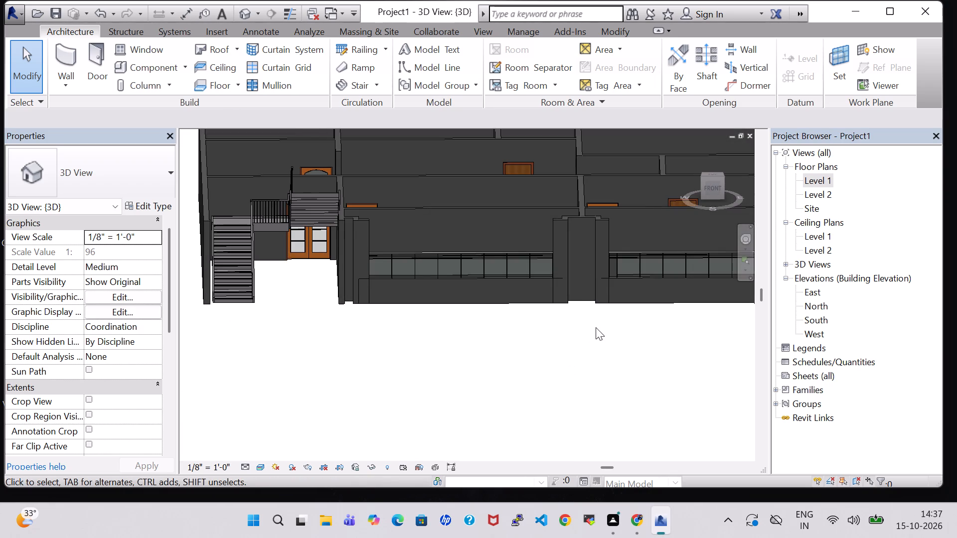
middle_click_drag(603, 327, 543, 352)
scroll(544, 354, "up", 1)
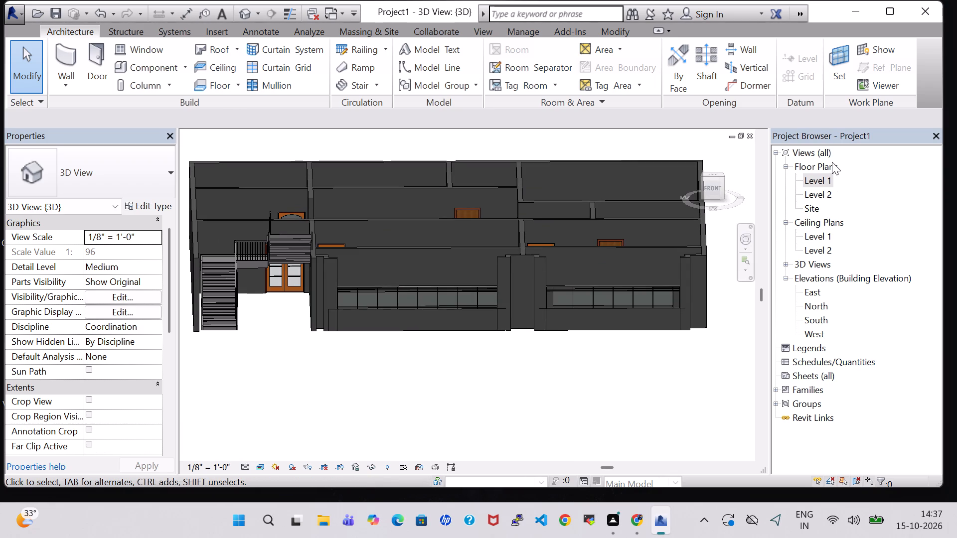
From the Level 1 plan, load the residential door family Door-Interior-Single-Full Glass-Wood with the 18" x 80" type for placement.
double_click(818, 177)
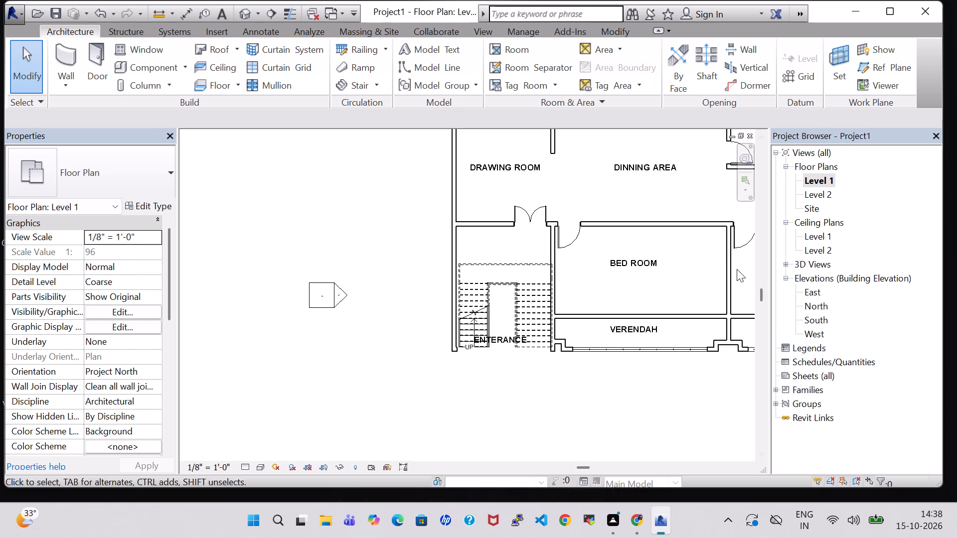
scroll(681, 237, "down", 3)
middle_click_drag(655, 220, 620, 250)
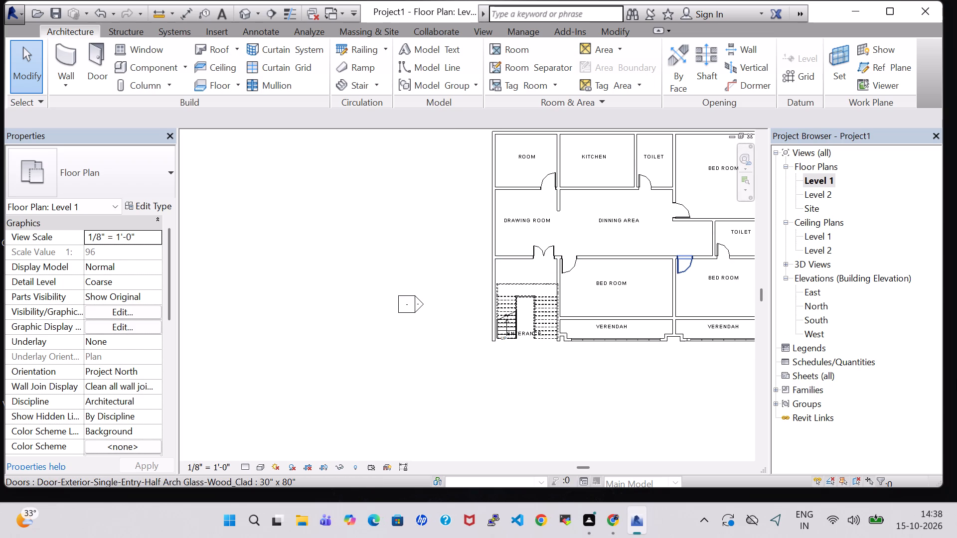
middle_click_drag(647, 214, 510, 290)
scroll(647, 214, "down", 1)
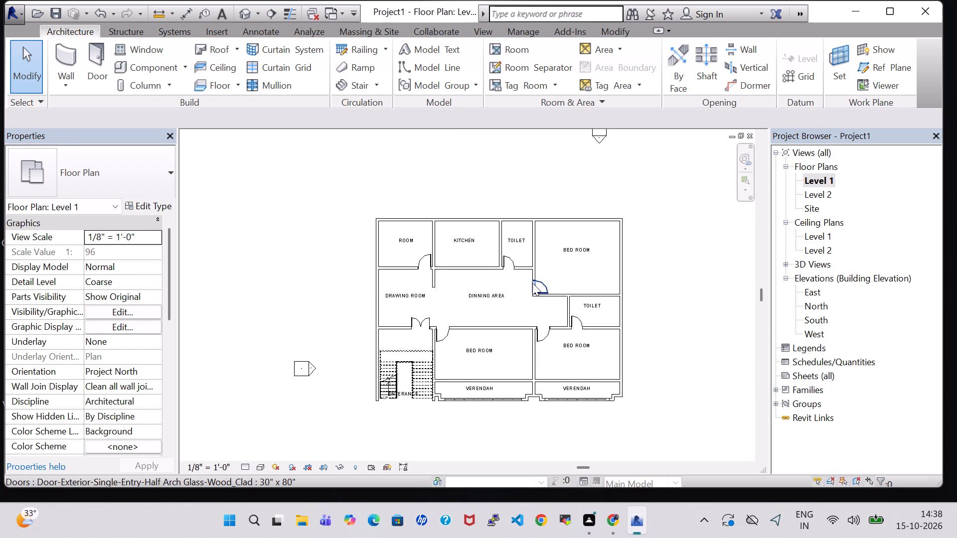
scroll(532, 283, "up", 4)
middle_click_drag(697, 279, 697, 256)
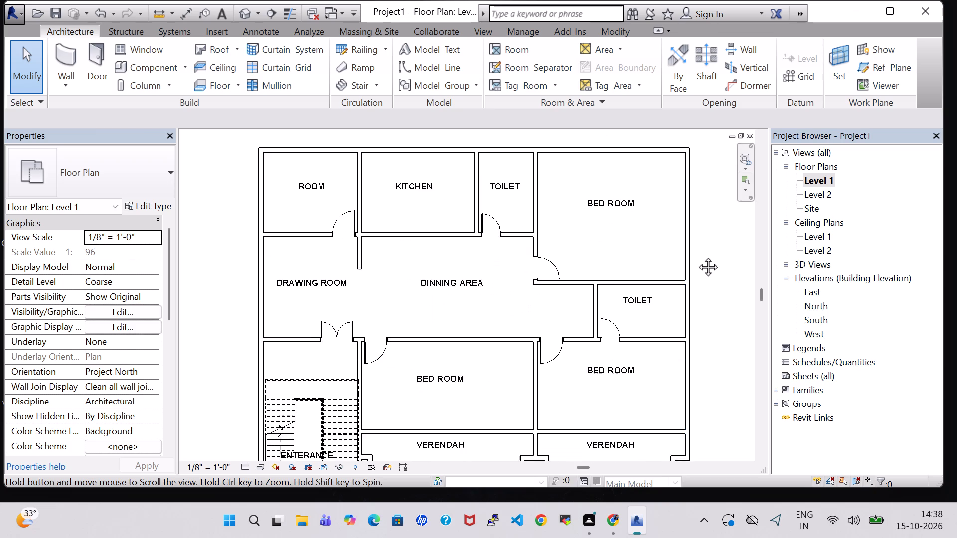
middle_click_drag(697, 256, 705, 258)
left_click(107, 55)
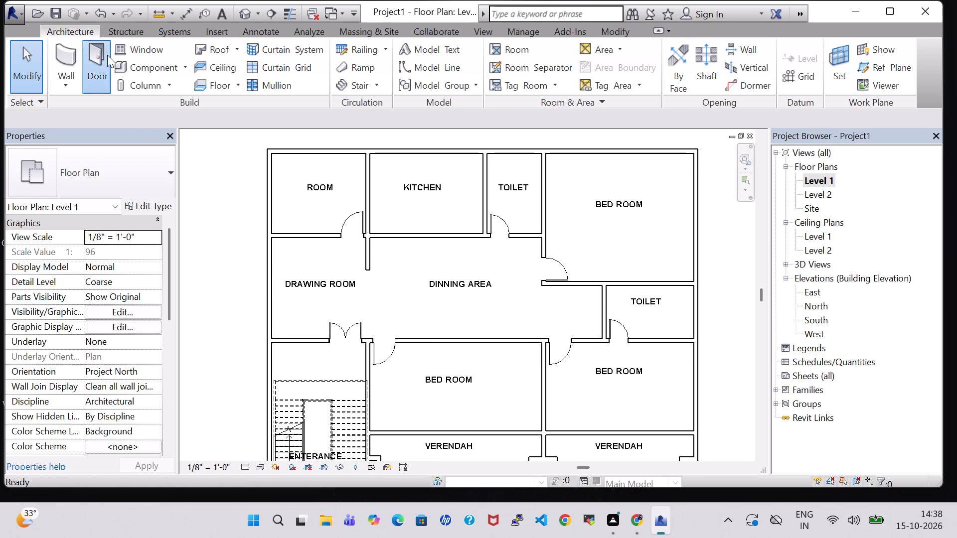
left_click(620, 76)
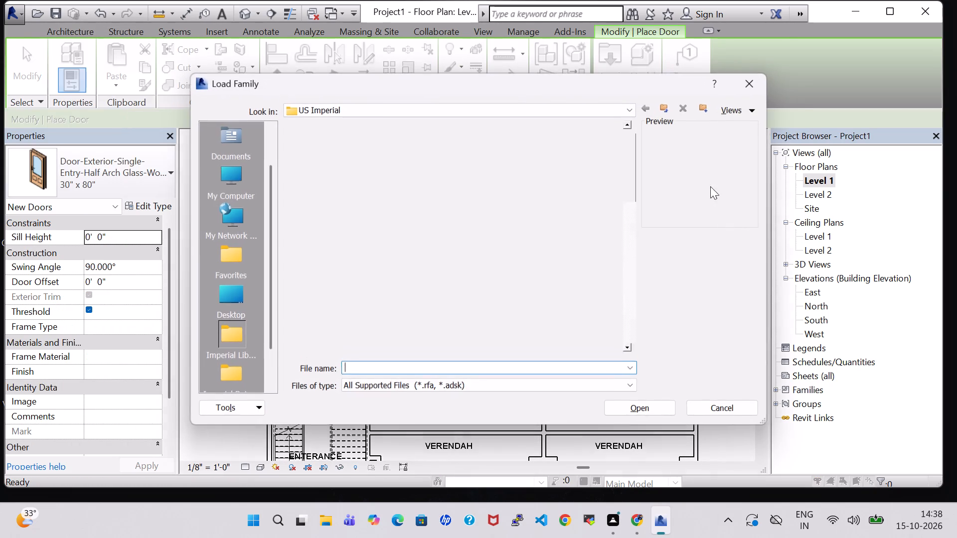
double_click(537, 257)
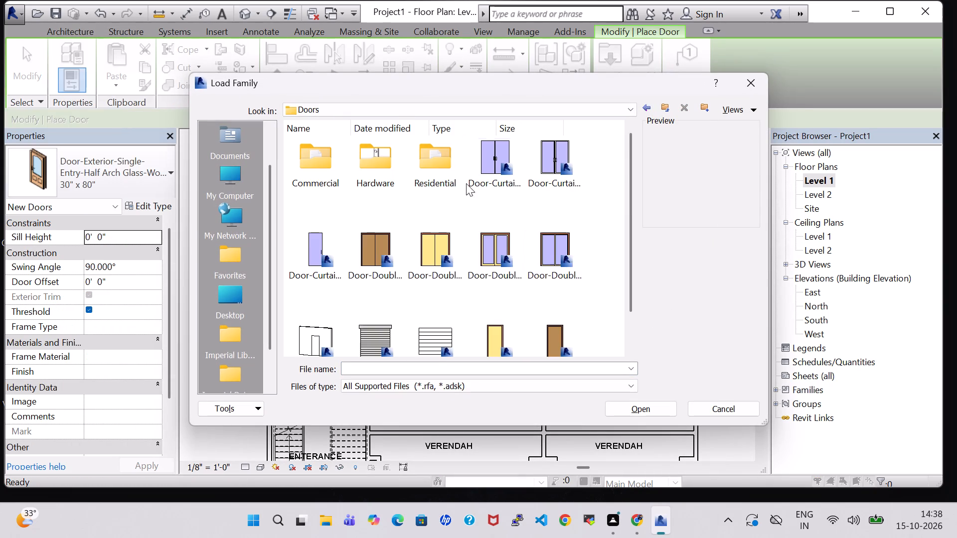
double_click(458, 167)
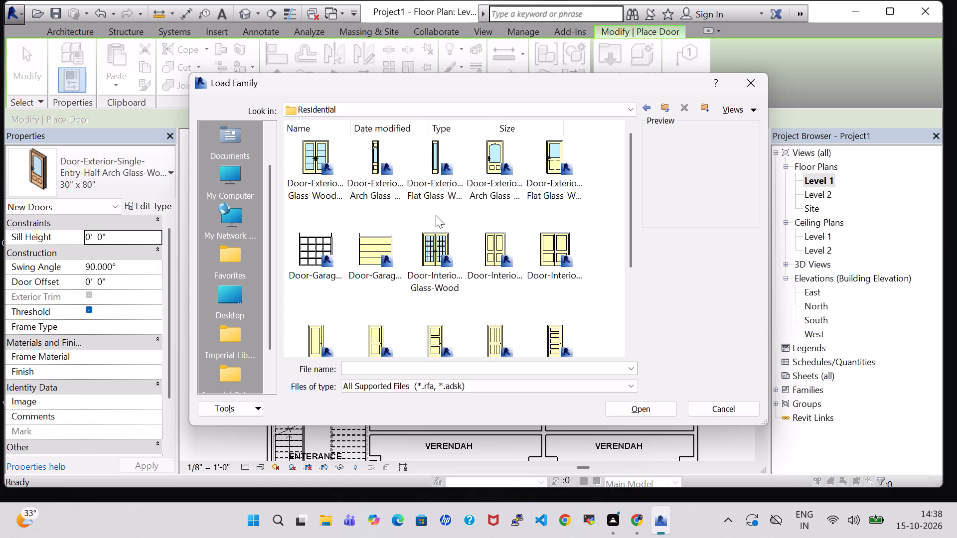
scroll(436, 215, "down", 1)
scroll(465, 242, "up", 1)
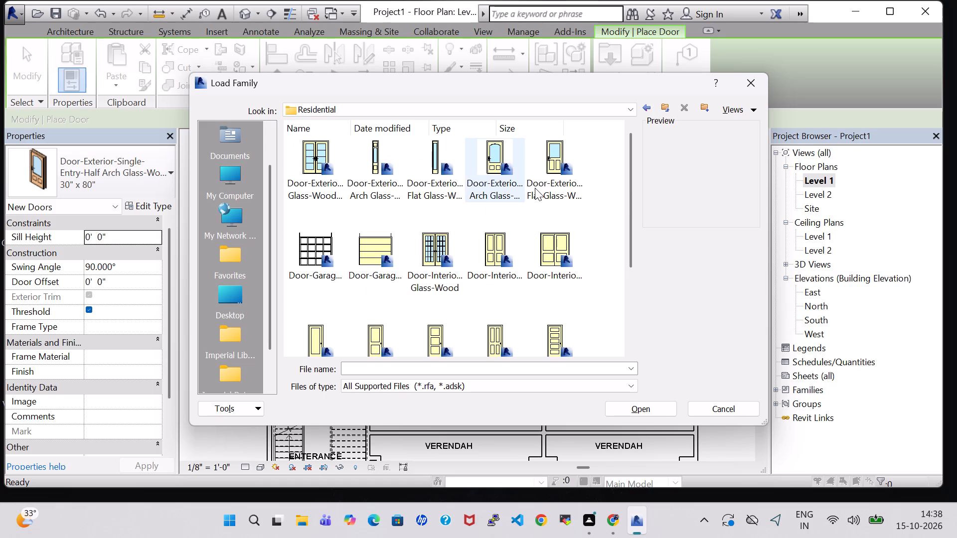
scroll(534, 199, "down", 1)
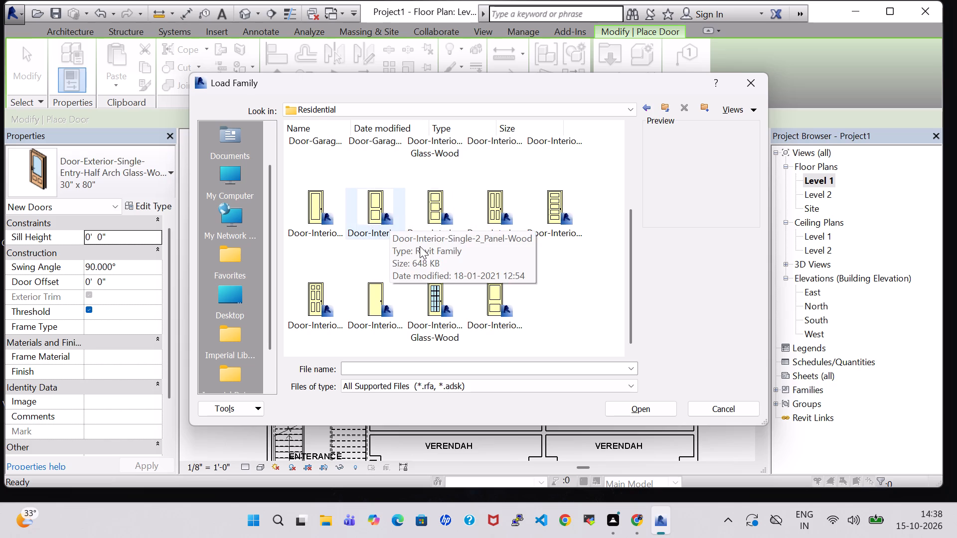
left_click(421, 324)
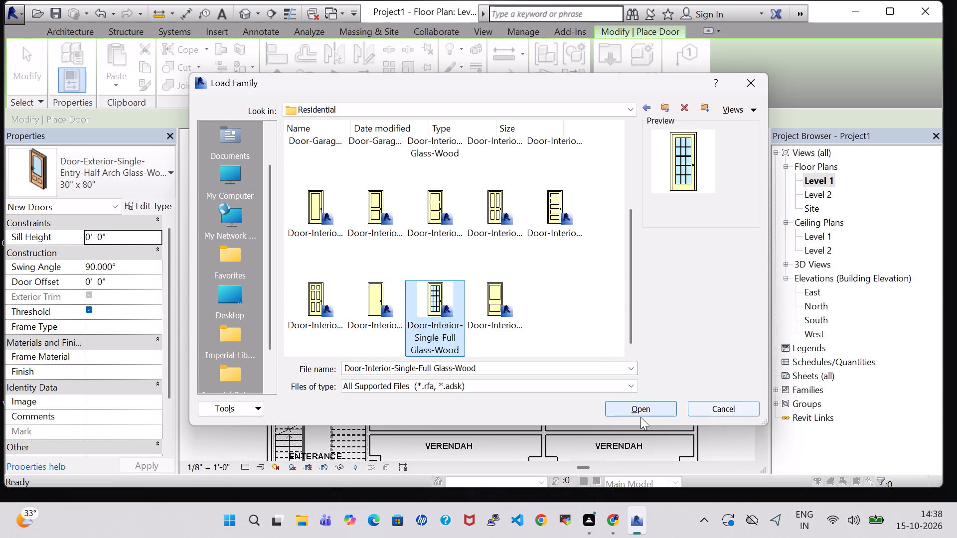
left_click(640, 414)
left_click(429, 225)
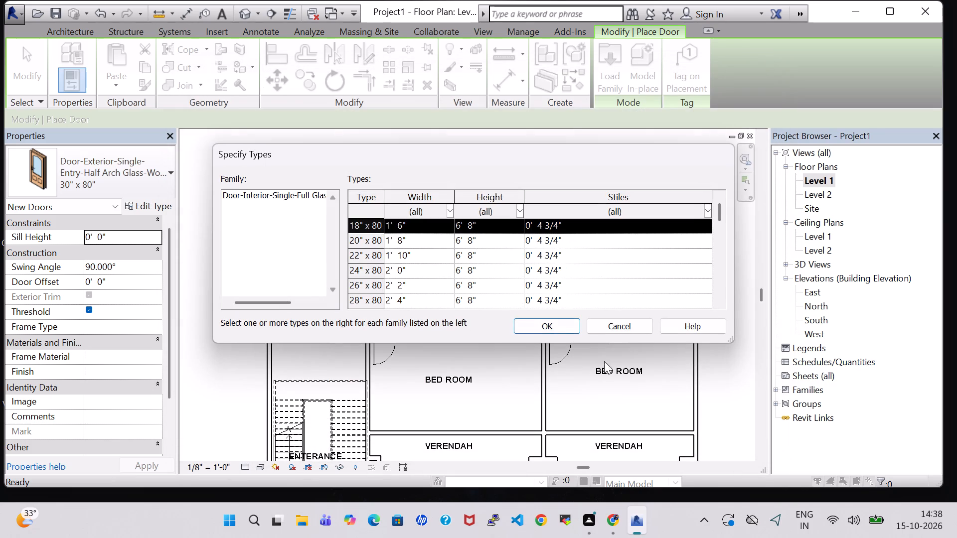
left_click(566, 330)
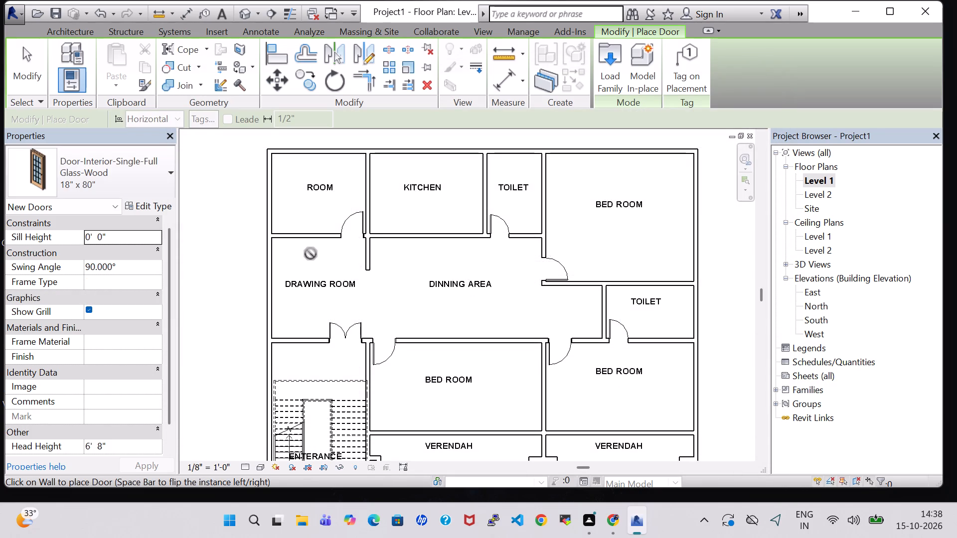
Place the 18" x 80" glass door in the kitchen–dining wall, swinging into the kitchen, about 1' 10" from the toilet partition.
scroll(311, 254, "up", 1)
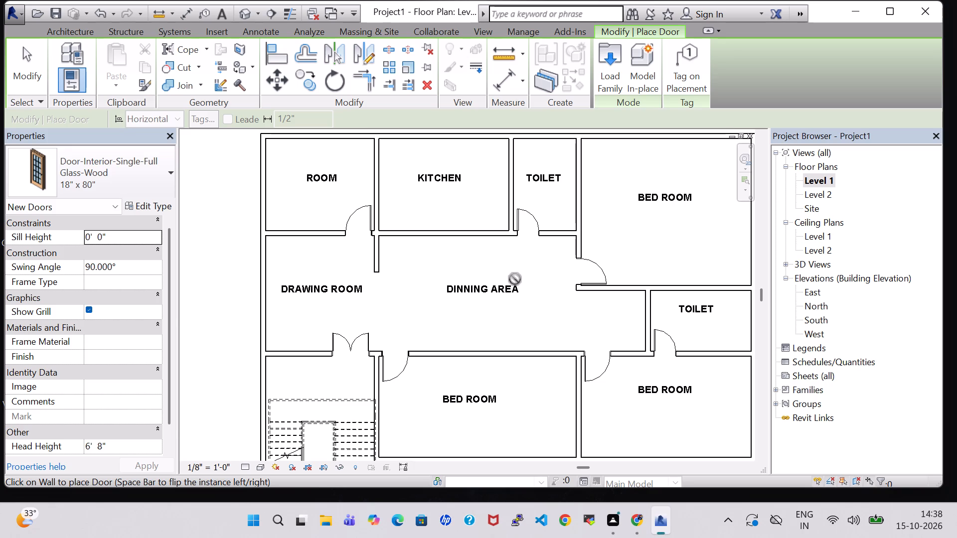
scroll(502, 258, "up", 4)
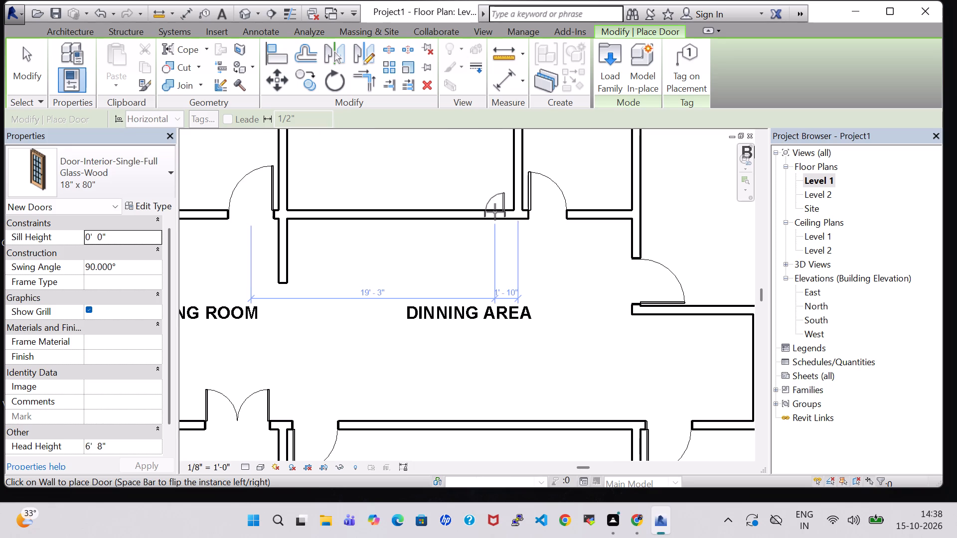
left_click(495, 212)
key("Escape")
key("Escape")
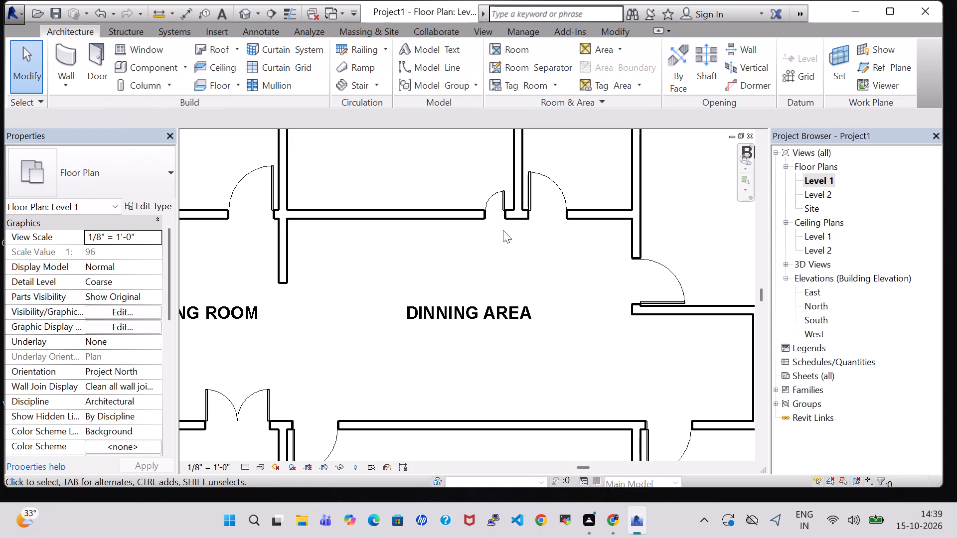
Set the type width of the kitchen's full-glass door to 2' 6".
left_click(501, 187)
left_click(148, 205)
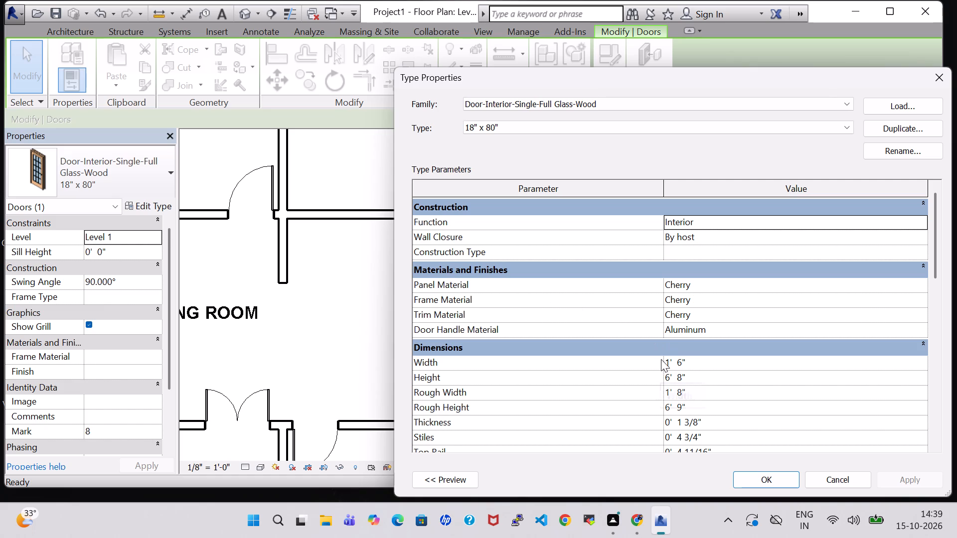
left_click(671, 360)
key("BackSpace")
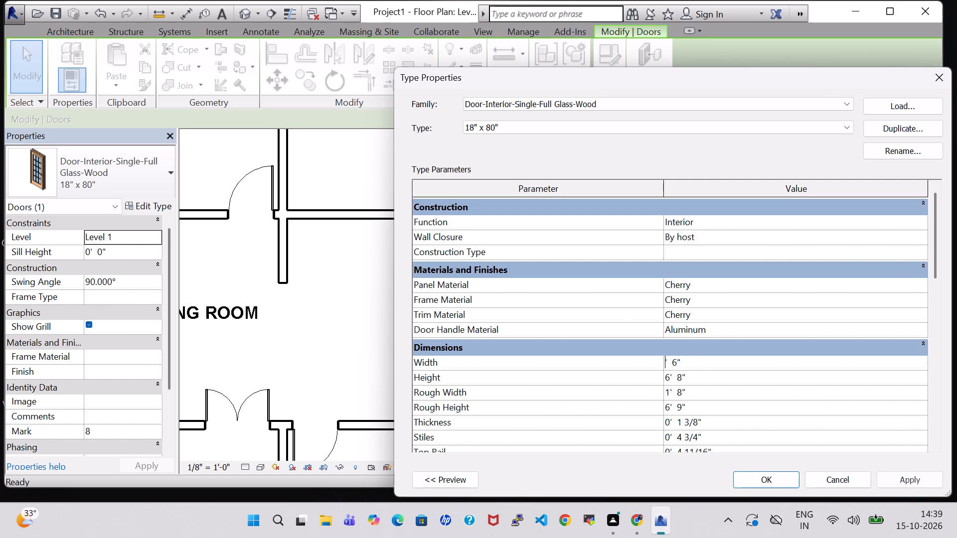
key("2")
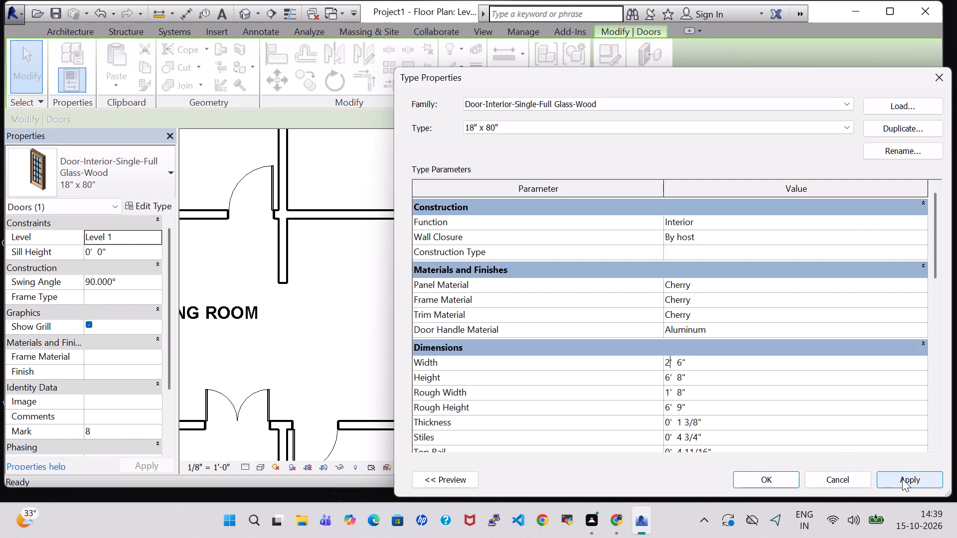
left_click(902, 479)
left_click(789, 479)
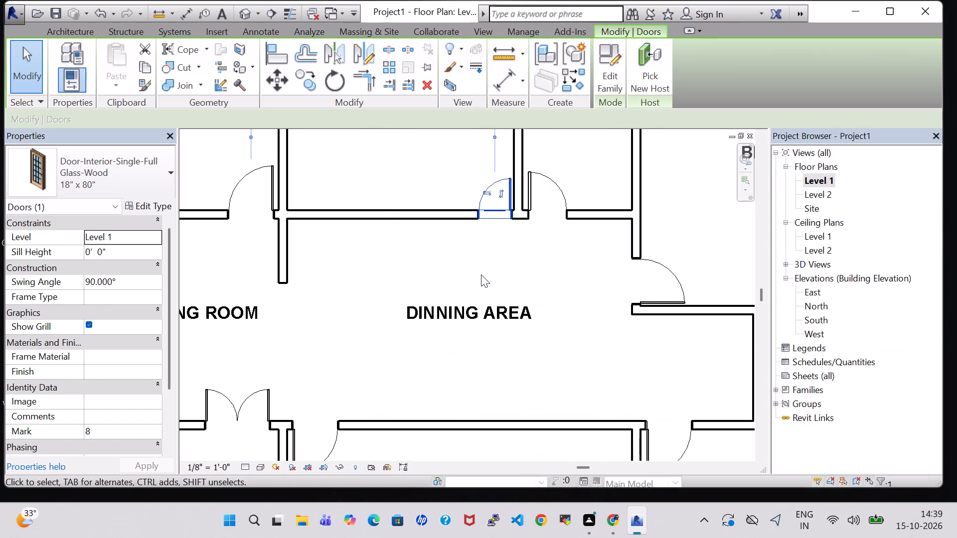
scroll(481, 274, "up", 1)
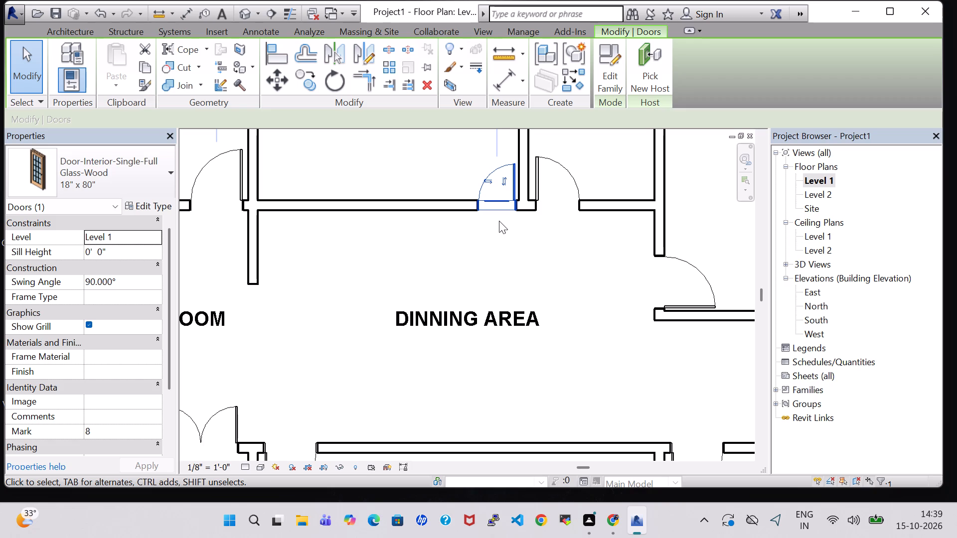
scroll(372, 320, "down", 2)
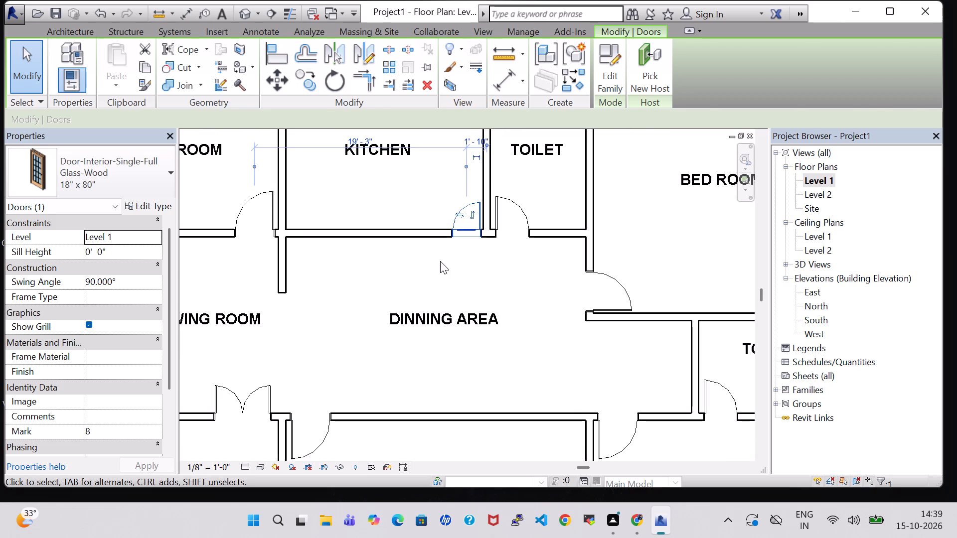
left_click(440, 261)
Rename the room in the plan's northwest corner, above the drawing room, as PLAYING ROOM.
scroll(440, 261, "down", 2)
scroll(630, 255, "down", 2)
middle_click_drag(630, 255, 617, 251)
scroll(617, 251, "down", 1)
middle_click_drag(725, 291, 691, 279)
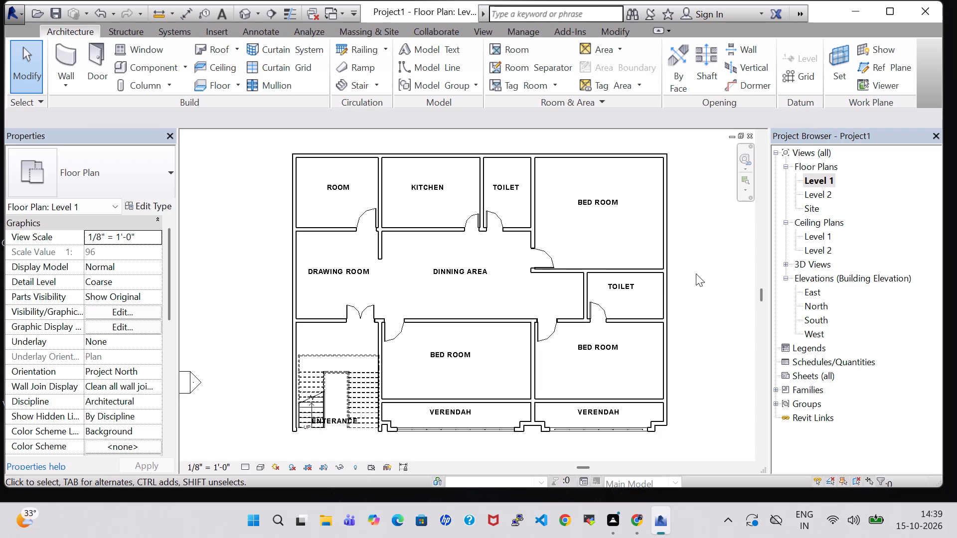
double_click(342, 186)
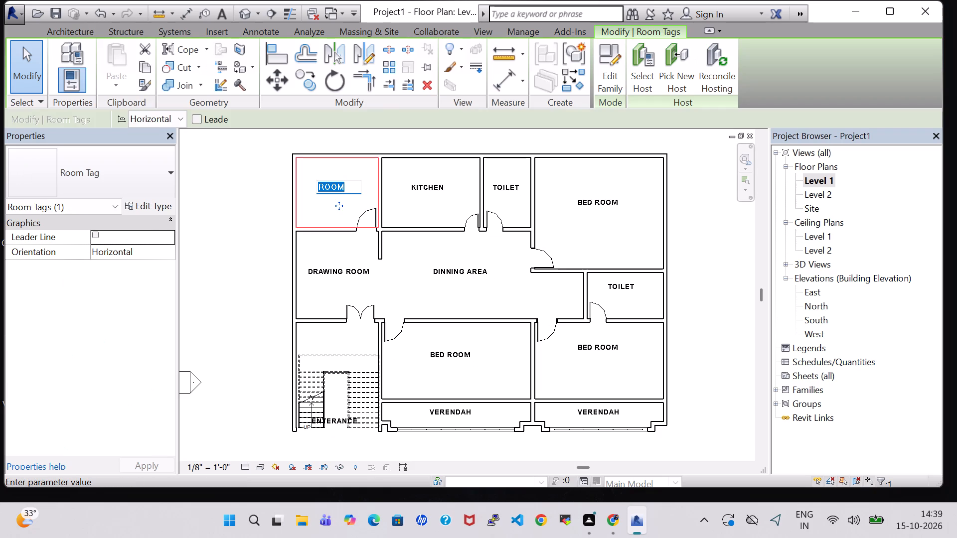
key("BackSpace")
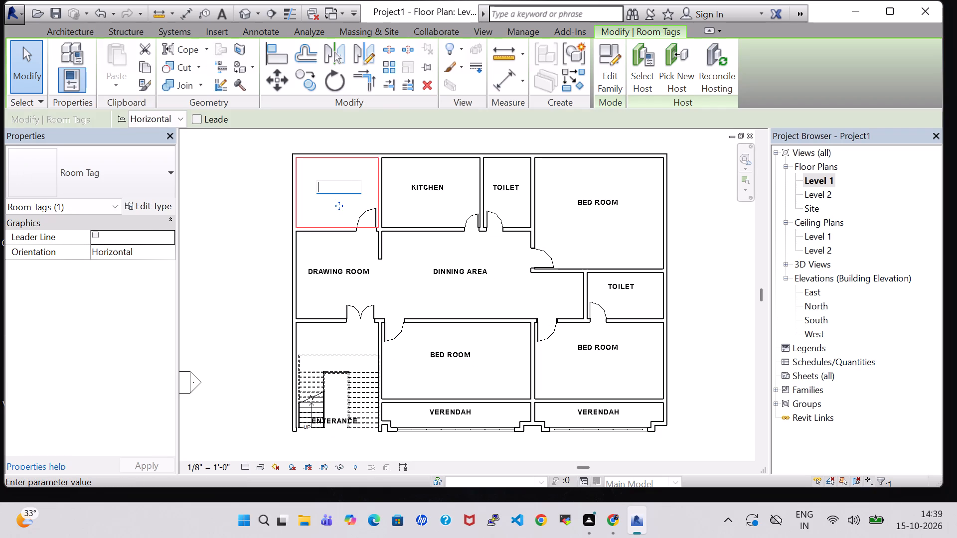
type("PLAYING ROOM")
key("Return")
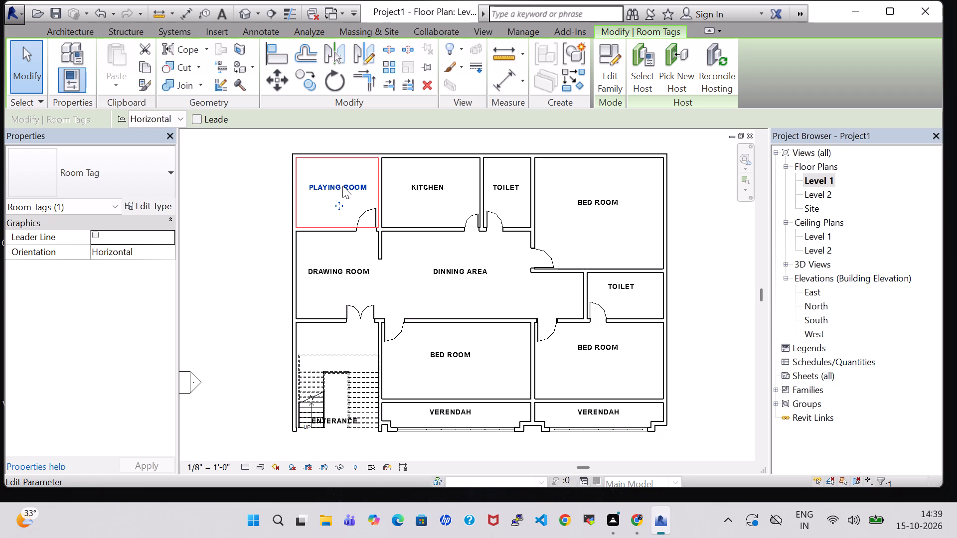
left_click(689, 251)
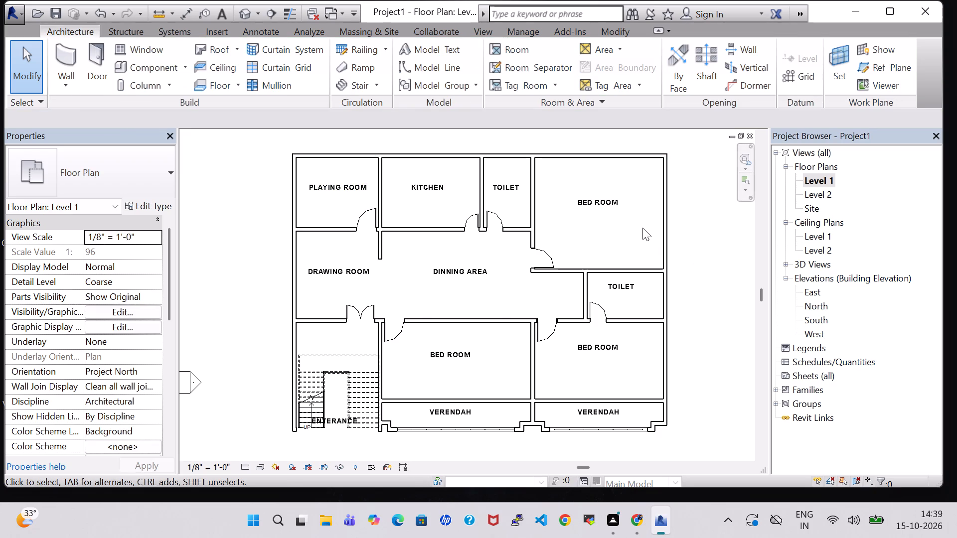
Rename the large bedroom in the plan's northeast corner as BED ROOM 1.
double_click(603, 197)
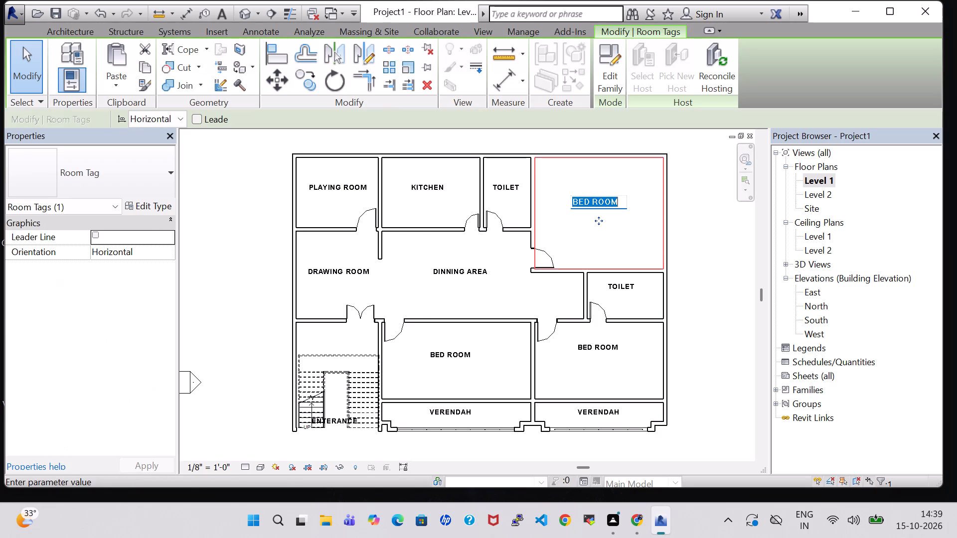
left_click(619, 208)
key("space")
type("1")
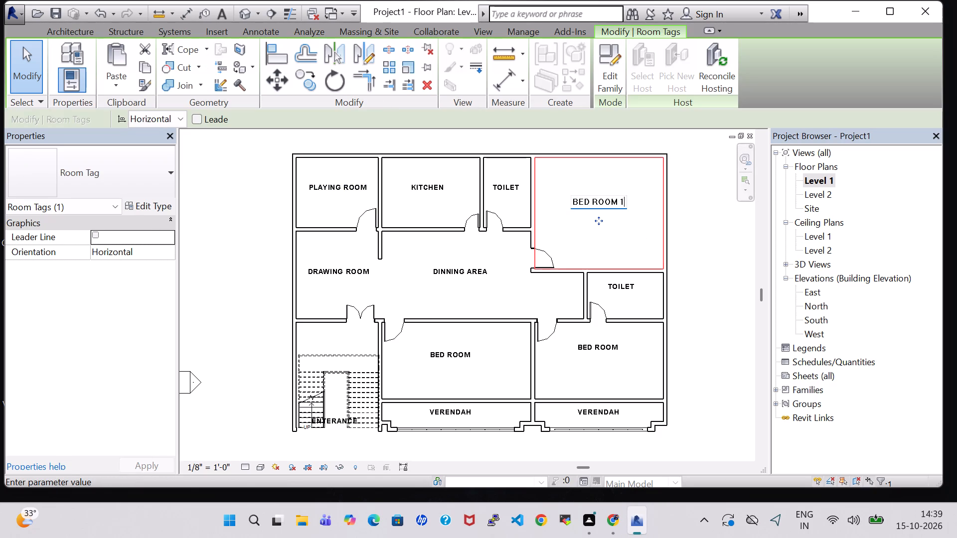
key("Return")
Rename the bedroom beside the stair, south of the dining area, as BED ROOM 2.
double_click(458, 350)
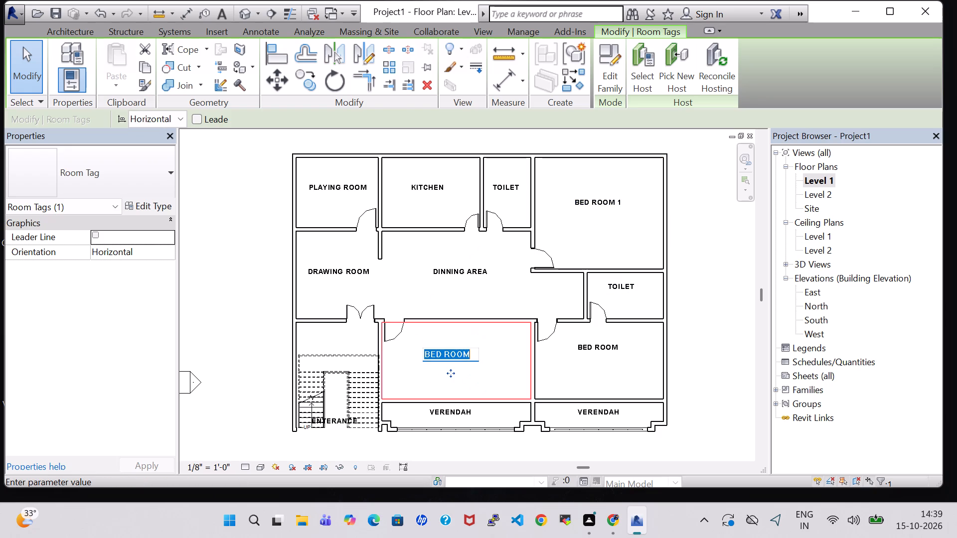
left_click(476, 353)
key("space")
type("2")
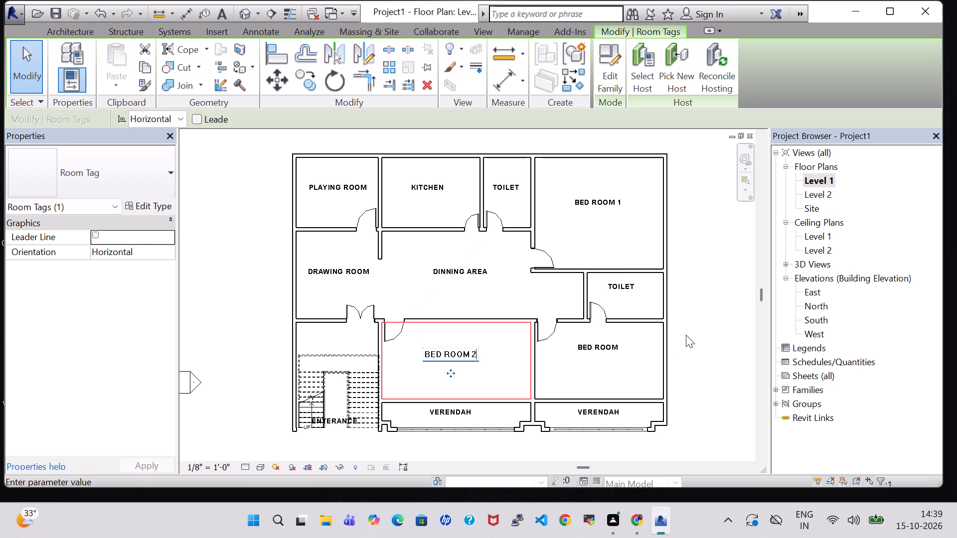
left_click(690, 333)
Rename the southeast bedroom, below the attached toilet, as BED ROOM 3.
double_click(607, 353)
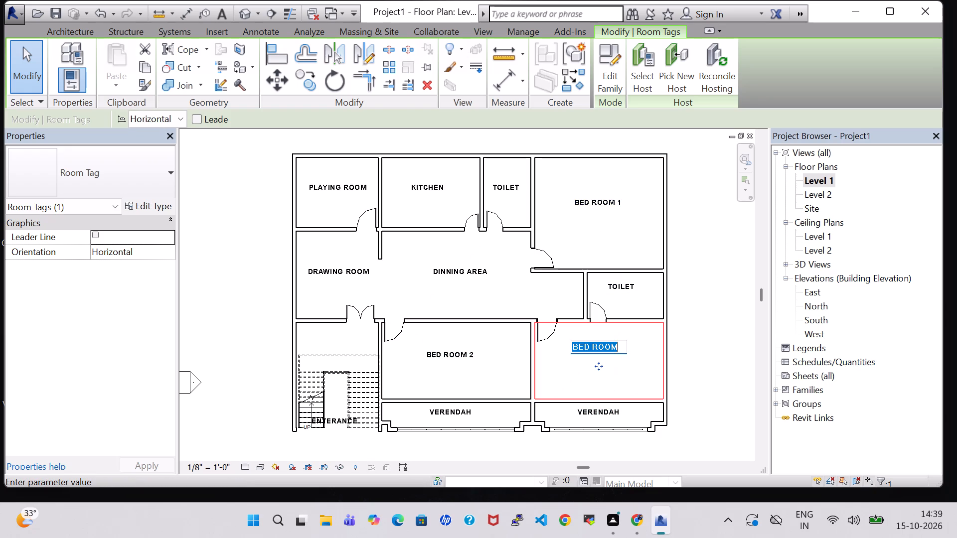
left_click(619, 352)
key("space")
type("3")
key("Return")
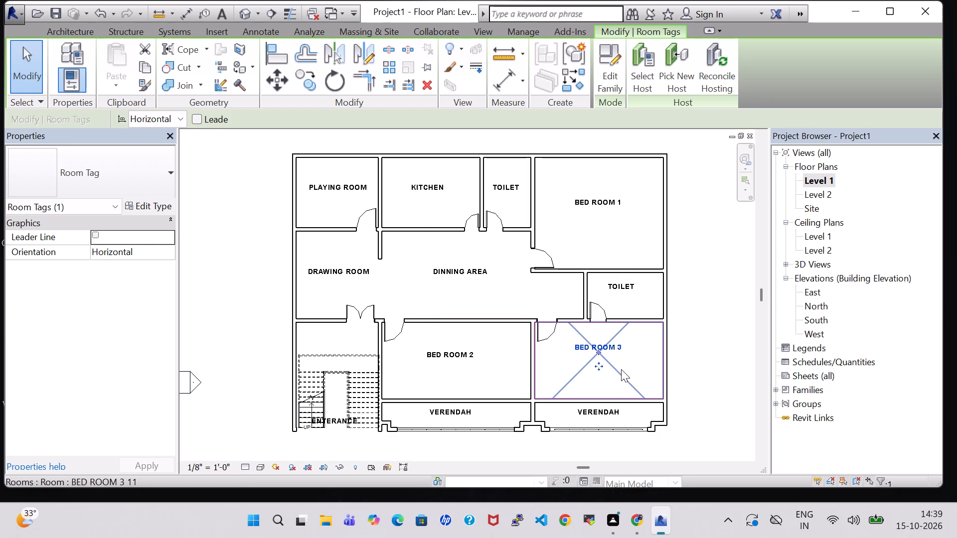
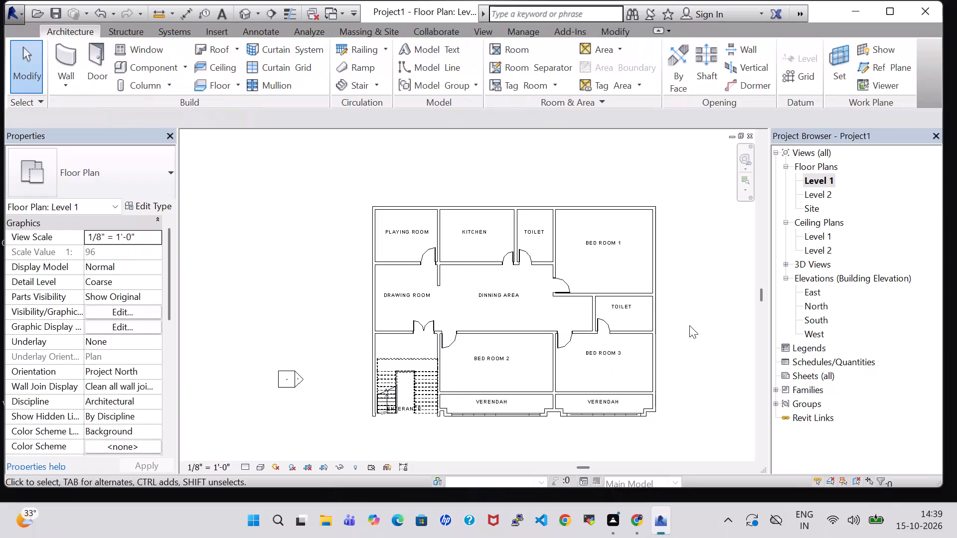
Delete the existing U-shaped stair in the entrance area.
middle_click_drag(689, 325, 644, 317)
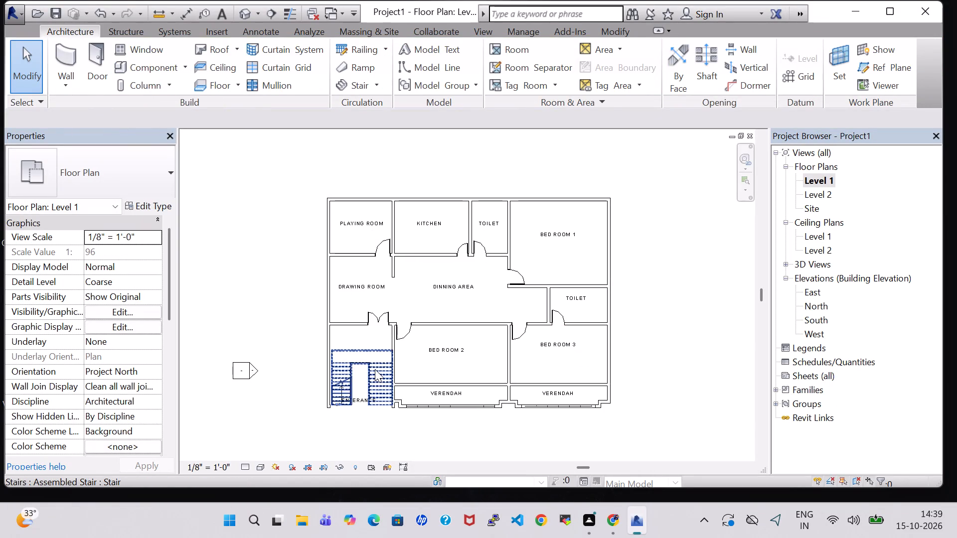
left_click(375, 369)
key("Delete")
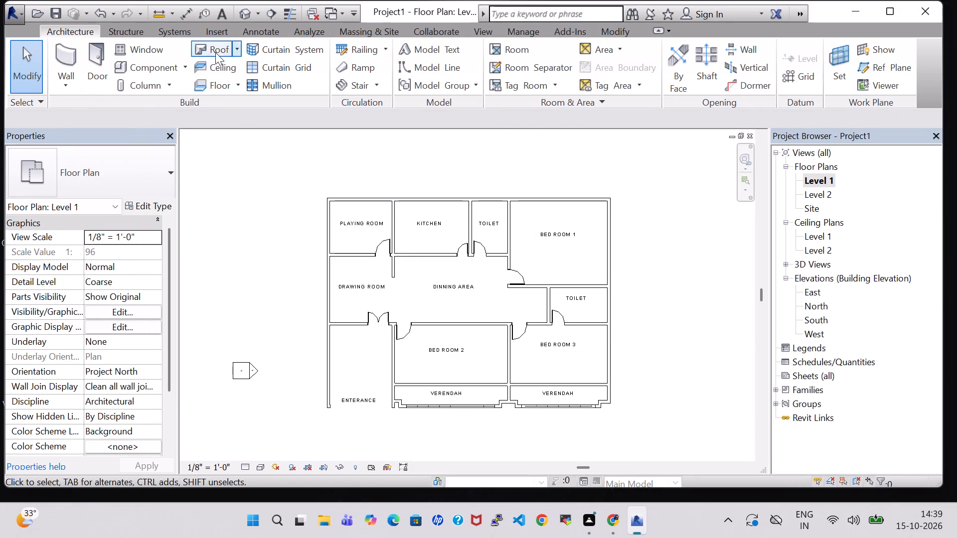
Start a new stair and draw a 12-riser run about 10'-1" long, going north near the entrance's west wall.
left_click(348, 82)
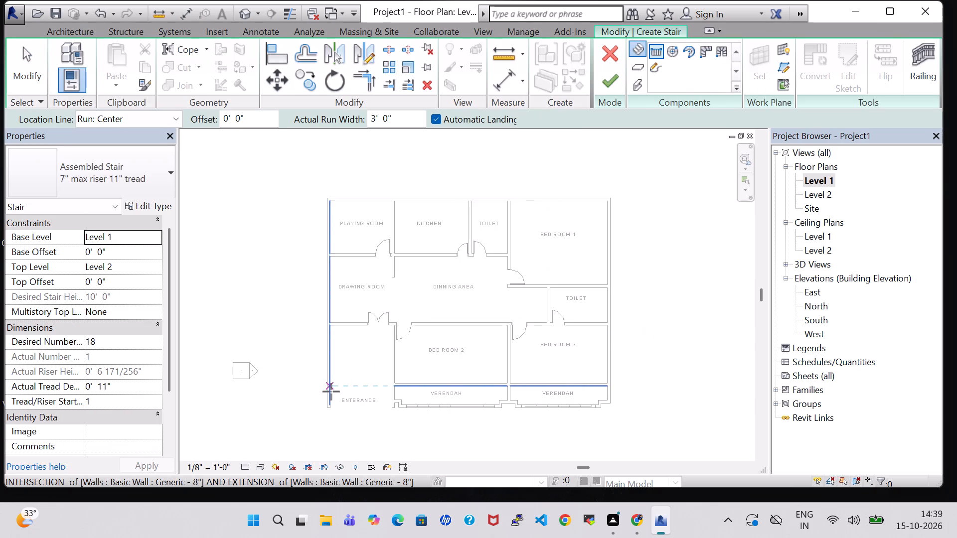
scroll(333, 392, "up", 4)
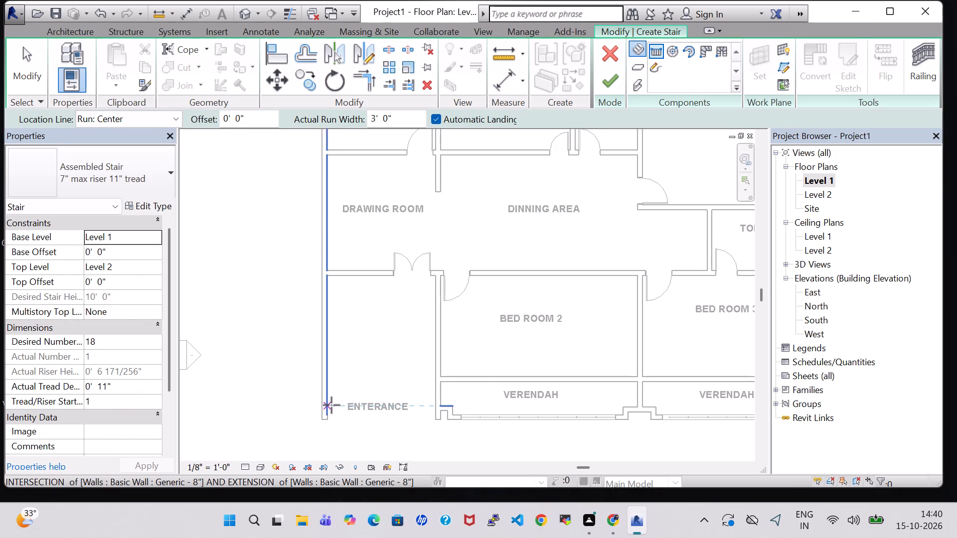
left_click(333, 405)
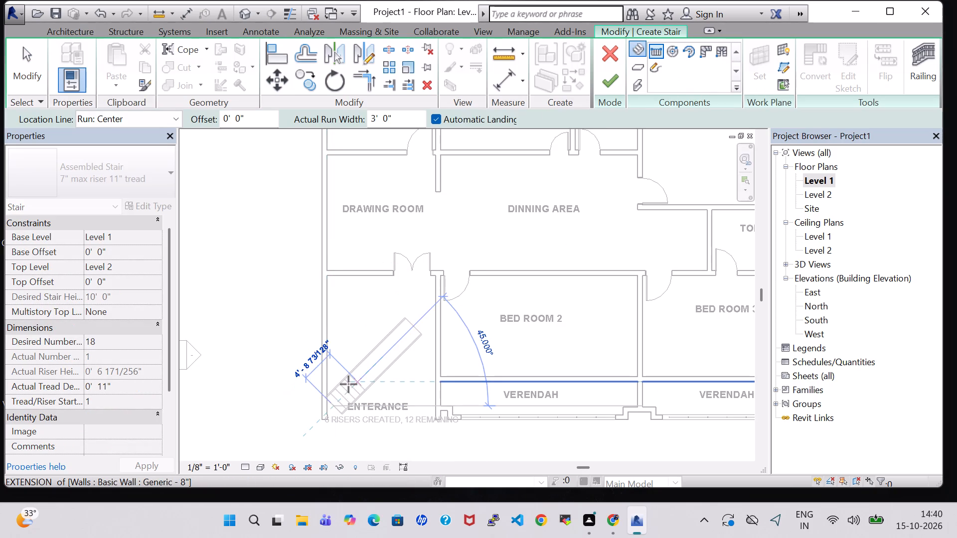
key("Escape")
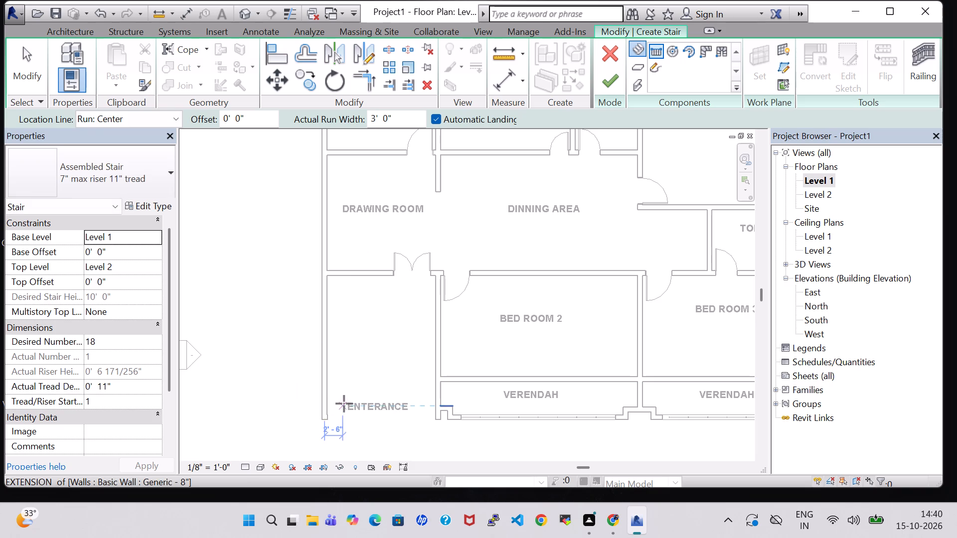
left_click(356, 405)
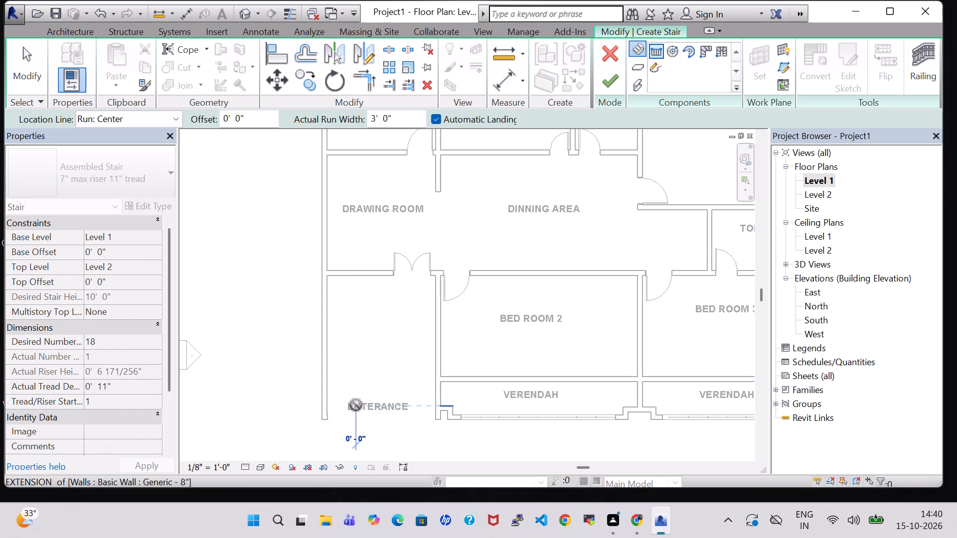
key("Escape")
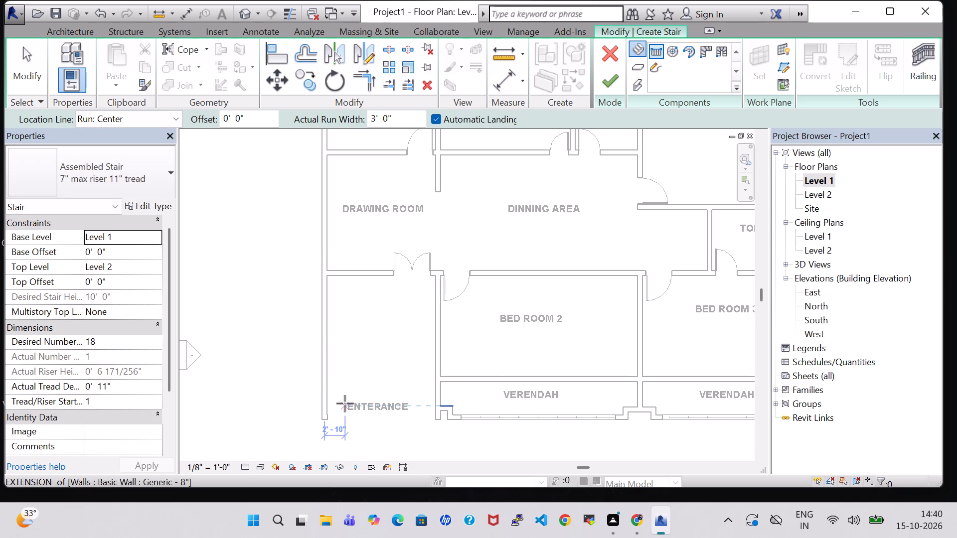
left_click(345, 403)
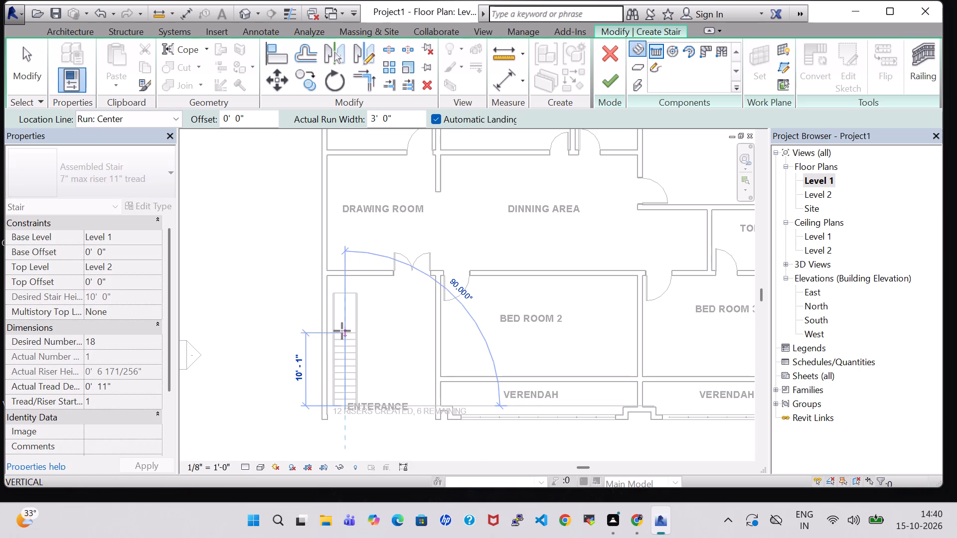
left_click(342, 335)
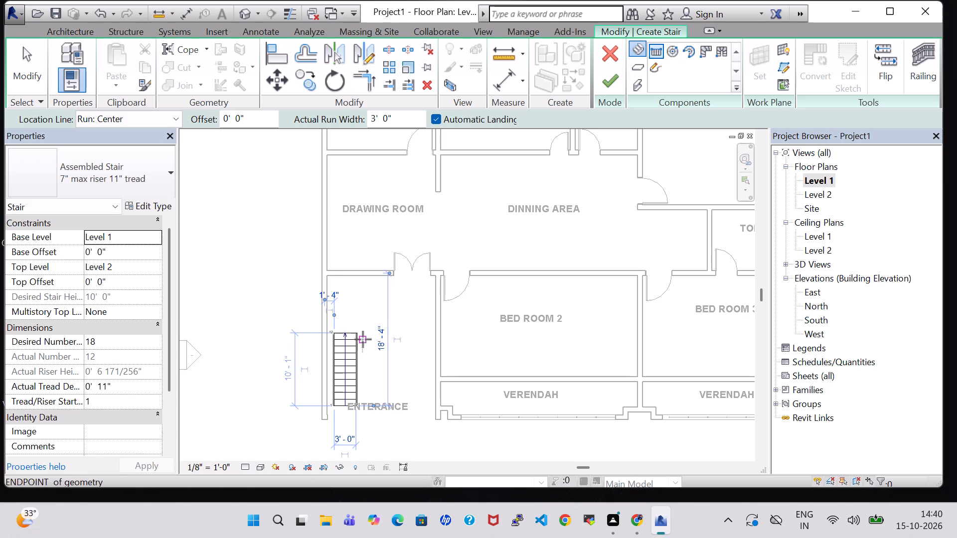
Draw a parallel 6-riser return run heading south on the east side, linked to the first run by an automatic landing.
left_click(395, 332)
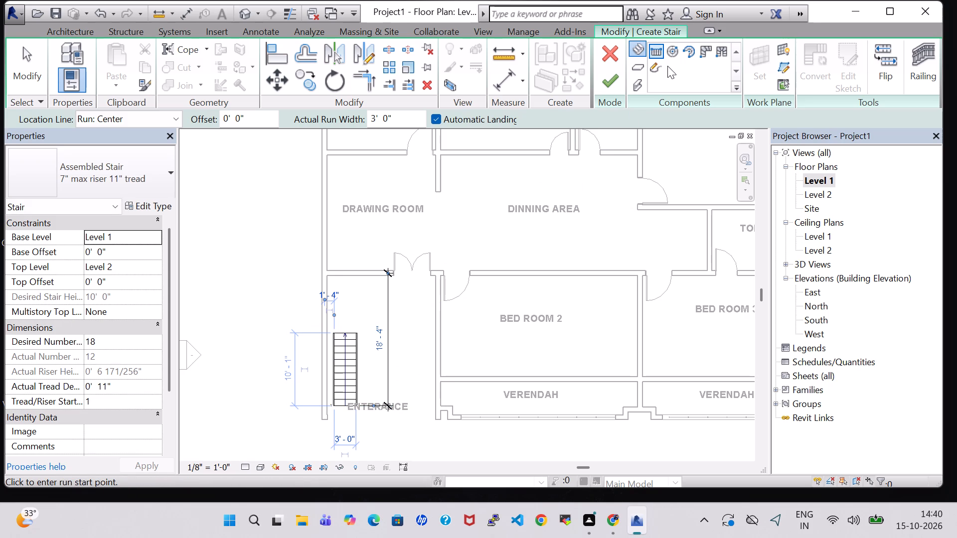
left_click(659, 50)
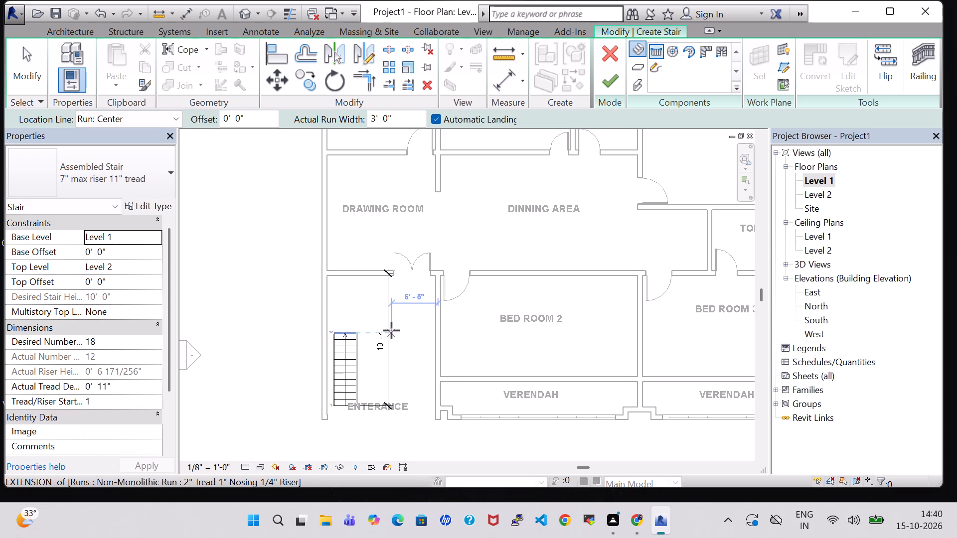
left_click(395, 333)
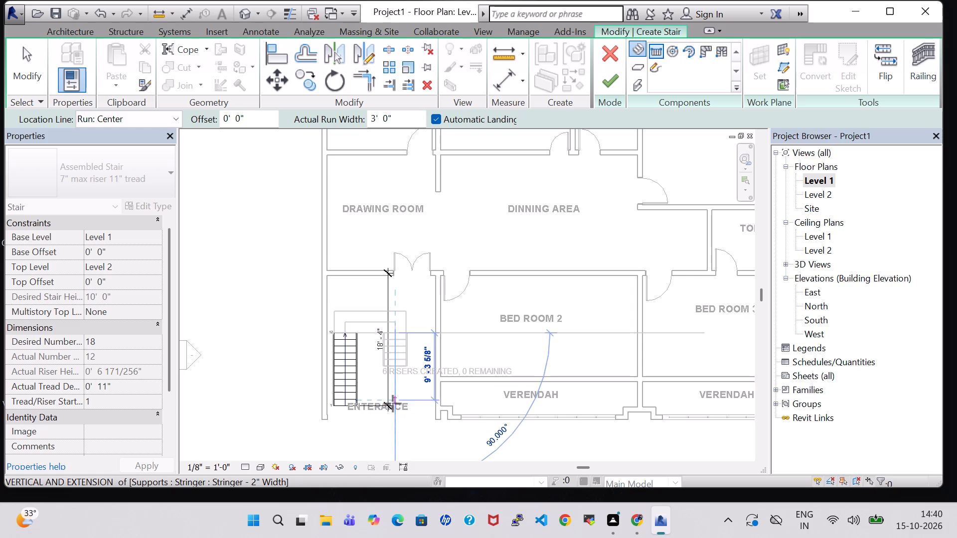
left_click(392, 402)
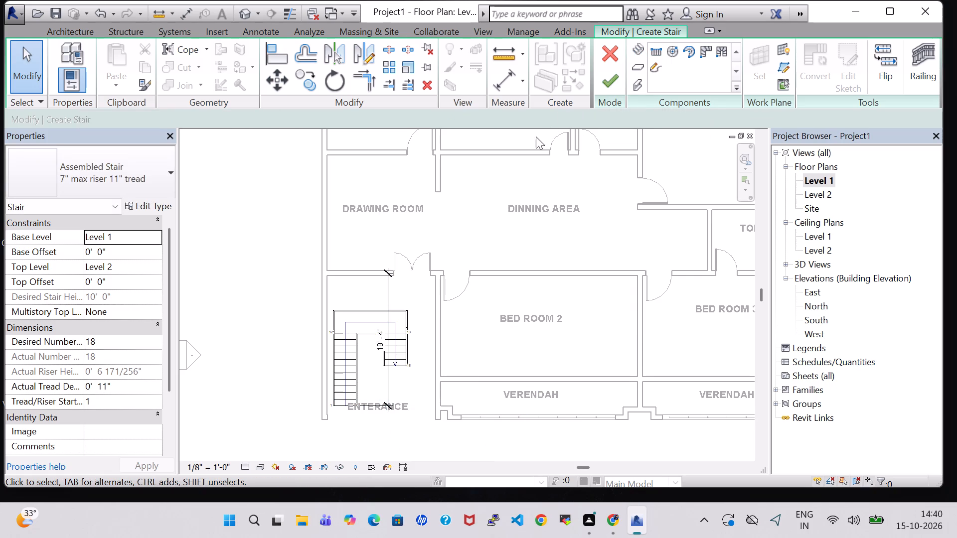
Extend the return run's south end to line up with the start of the first run, giving it 12 risers.
left_click(400, 362)
left_click_drag(394, 365, 394, 402)
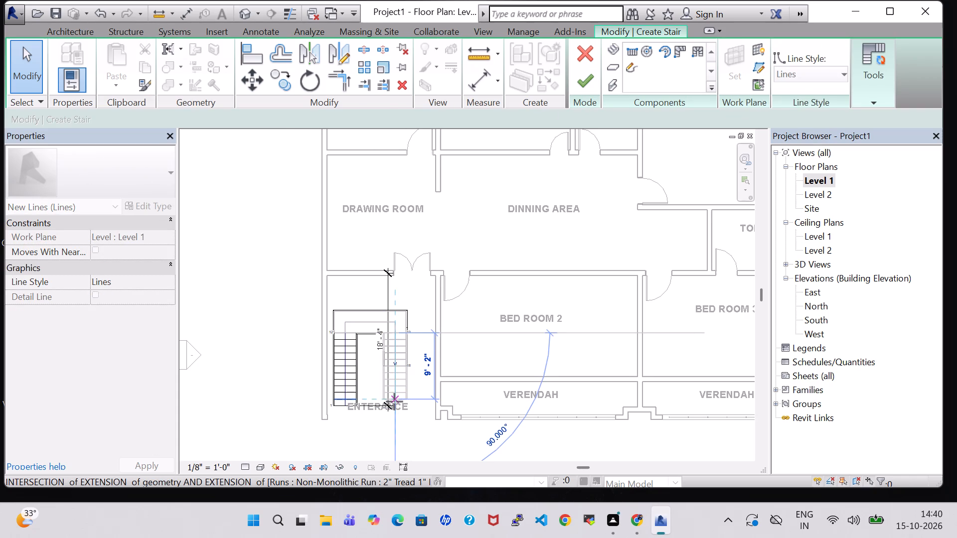
left_click_drag(394, 402, 394, 403)
left_click(374, 433)
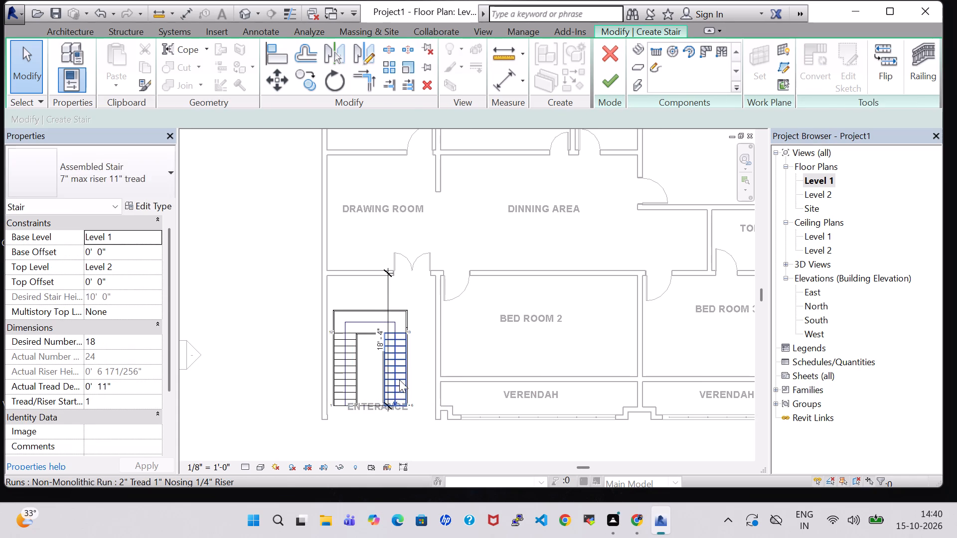
Widen the east run outward to the bedroom wall and pull in its inner edge for a width of about 4'-9".
left_click(399, 380)
left_click_drag(409, 368, 423, 368)
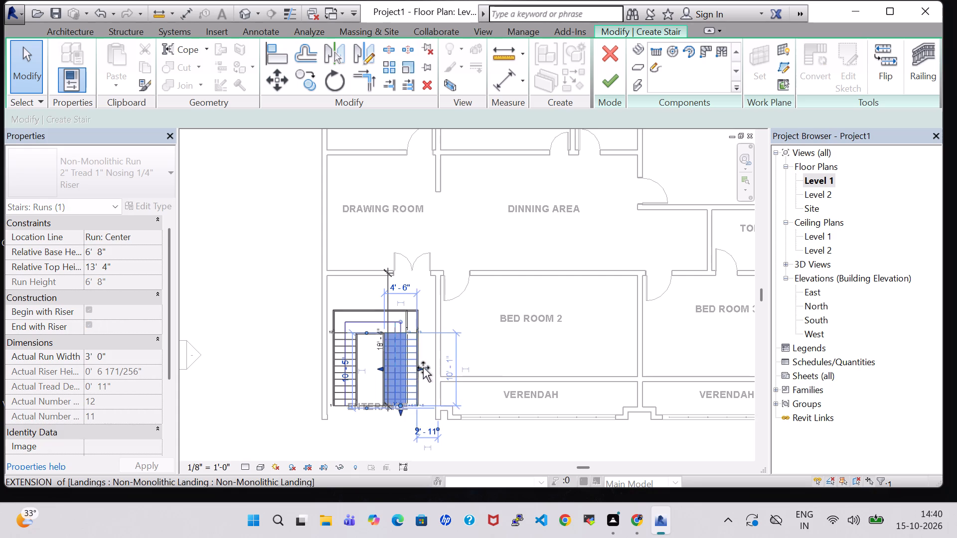
left_click_drag(423, 368, 432, 370)
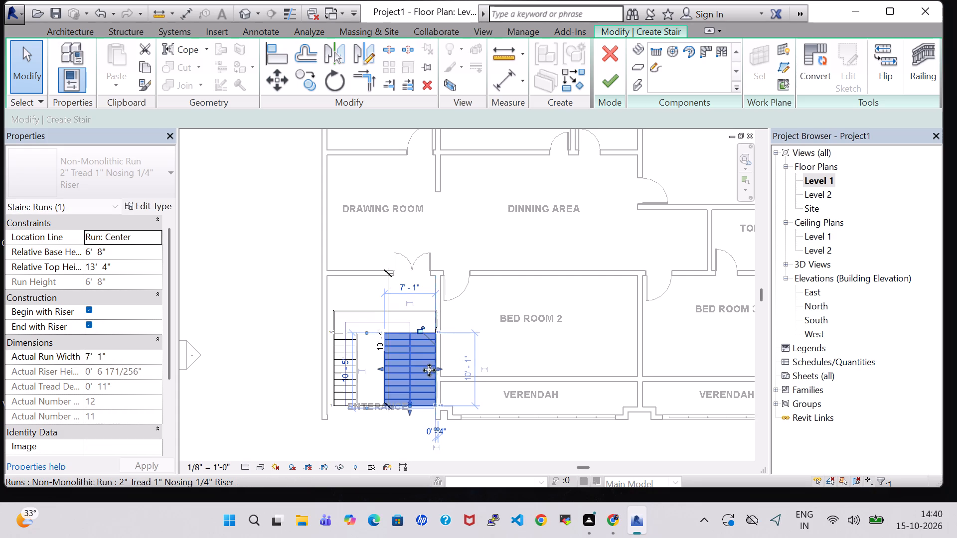
left_click_drag(379, 369, 403, 372)
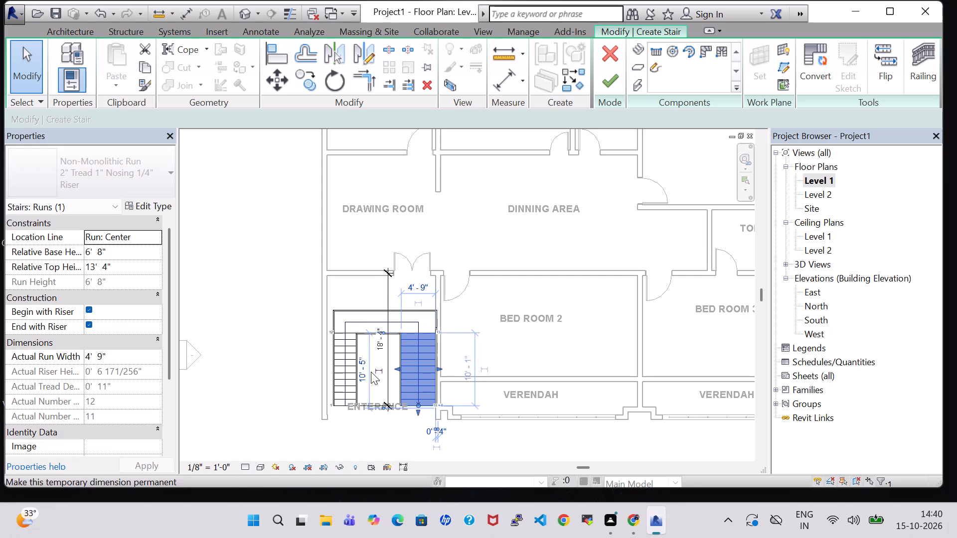
Widen the west run inward to about 6'-0" and finish the stair.
left_click(347, 368)
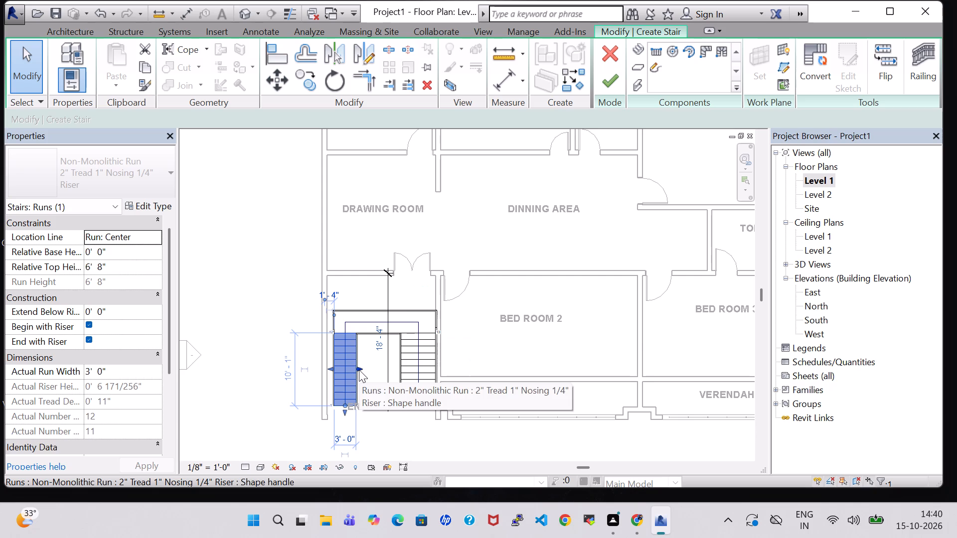
left_click_drag(359, 370, 372, 373)
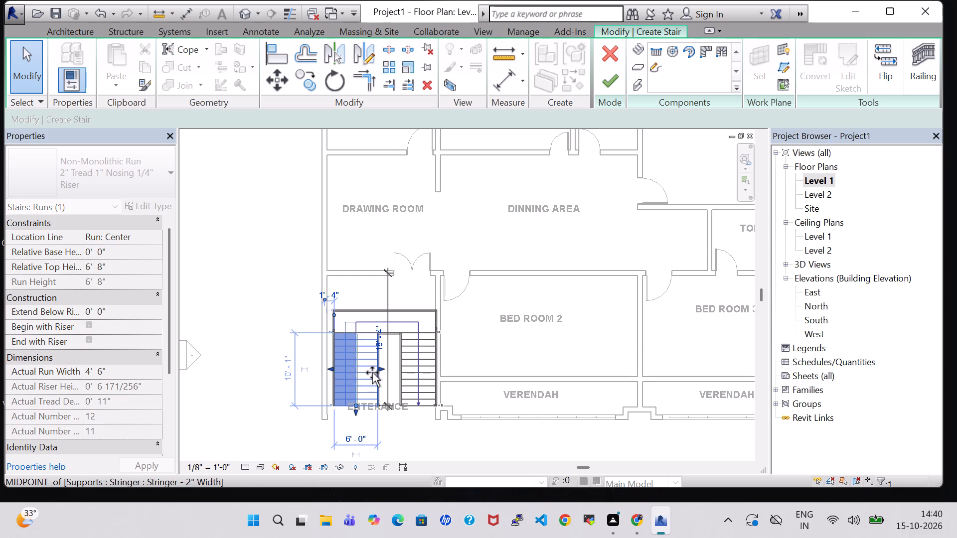
left_click_drag(372, 373, 372, 374)
left_click(286, 262)
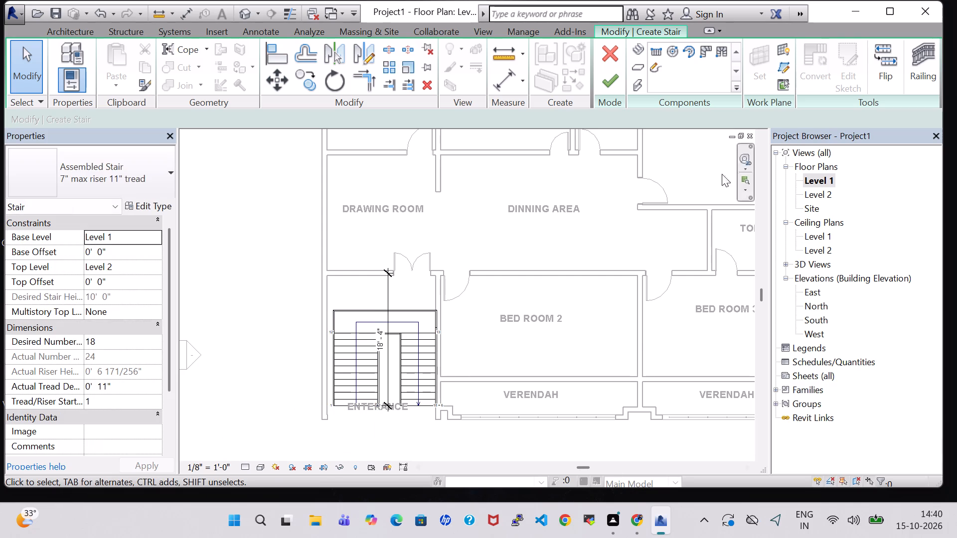
left_click(615, 75)
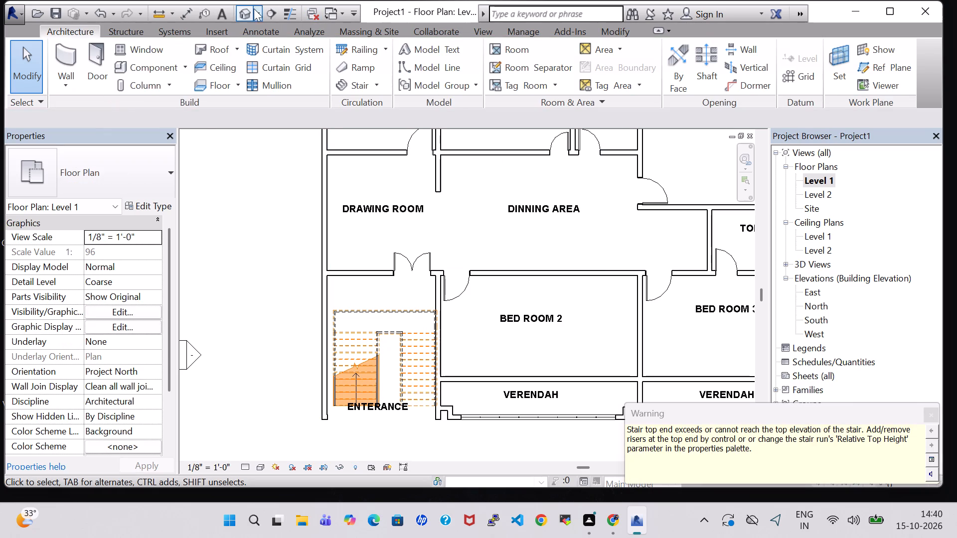
Check the stair in 3D, and in the Level 1 plan widen its west run outward to the west wall, about 7'-0" wide.
left_click(241, 18)
scroll(337, 348, "down", 1)
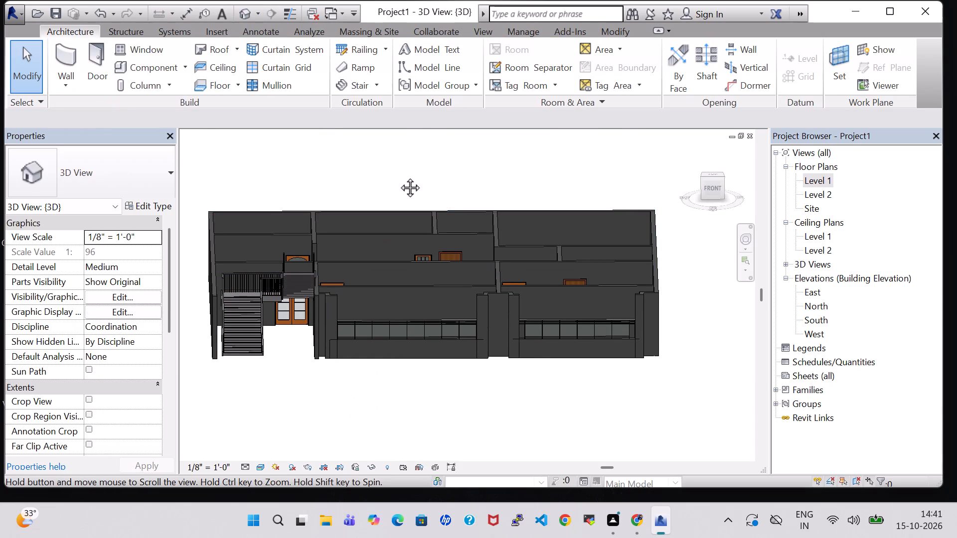
middle_click_drag(414, 183, 431, 252, "shift")
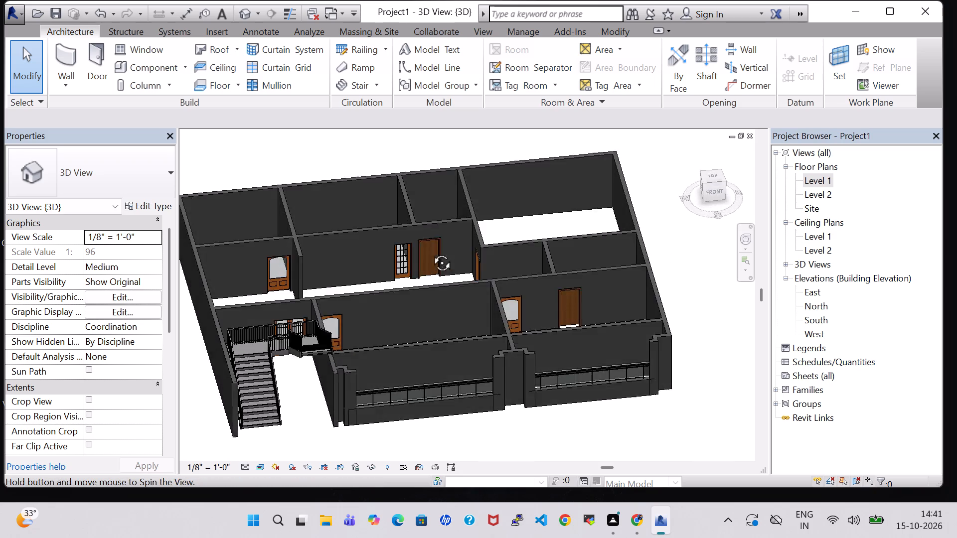
middle_click_drag(431, 252, 405, 338, "shift")
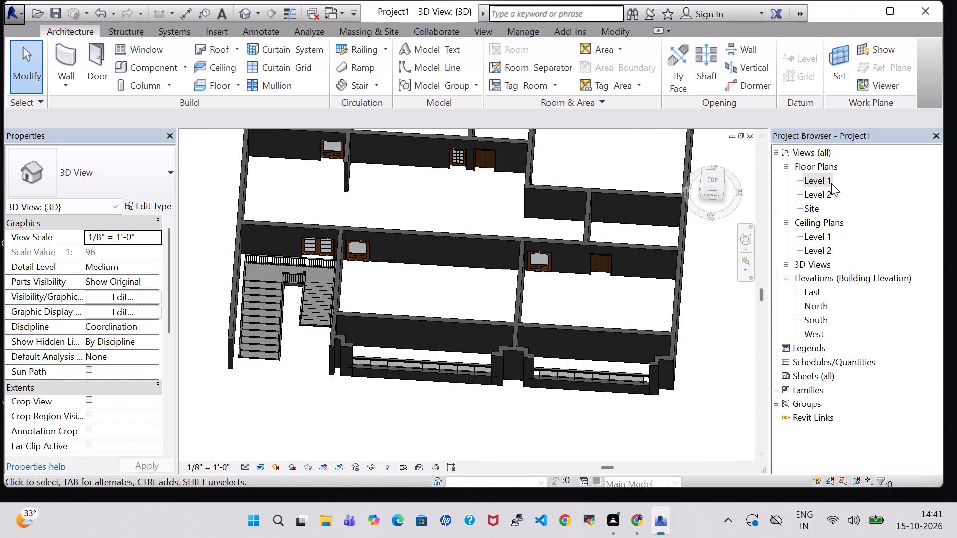
double_click(822, 180)
scroll(514, 304, "up", 2)
left_click(291, 391)
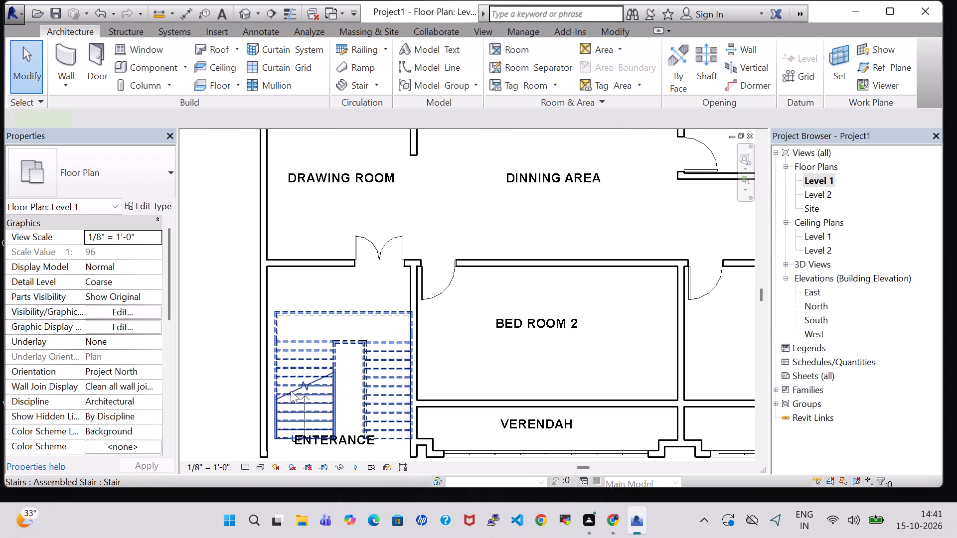
double_click(321, 310)
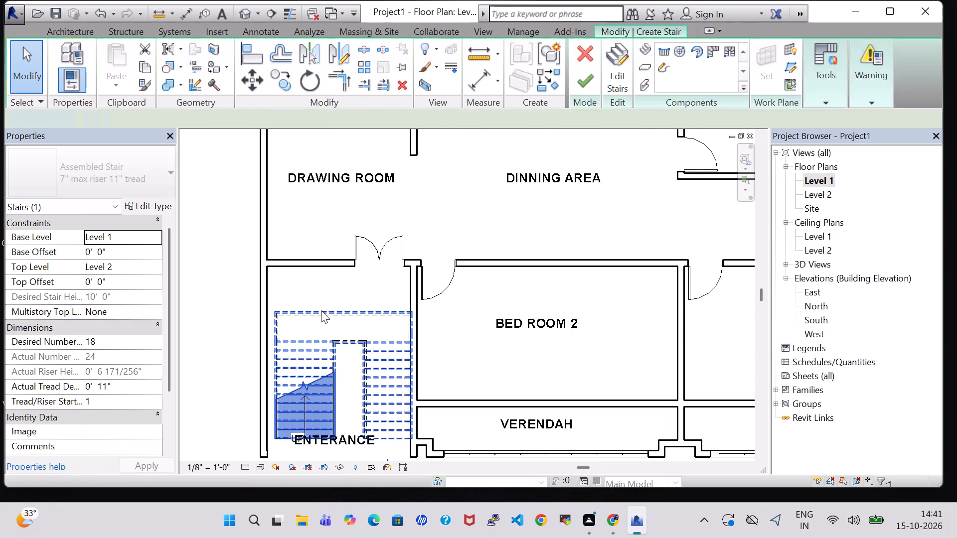
left_click(279, 388)
left_click(274, 388)
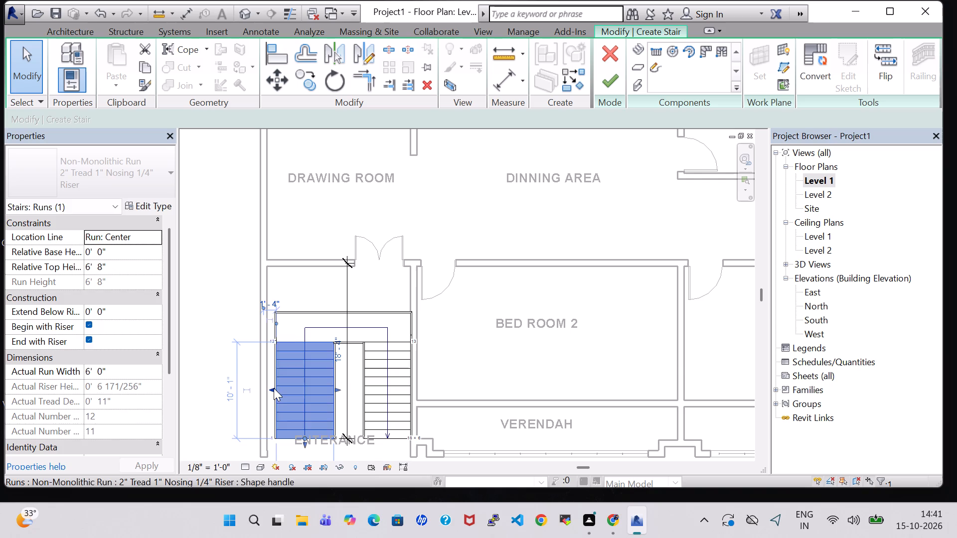
left_click(611, 78)
Nudge the ENTERANCE room tag slightly south and east, toward the open end of the stair.
scroll(419, 225, "down", 2)
scroll(496, 203, "down", 2)
middle_click(496, 203)
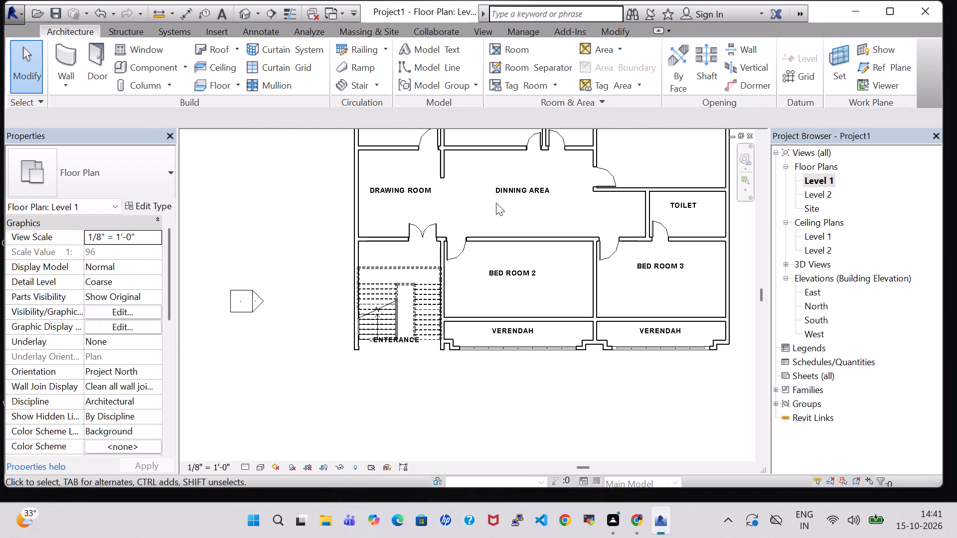
left_click(396, 339)
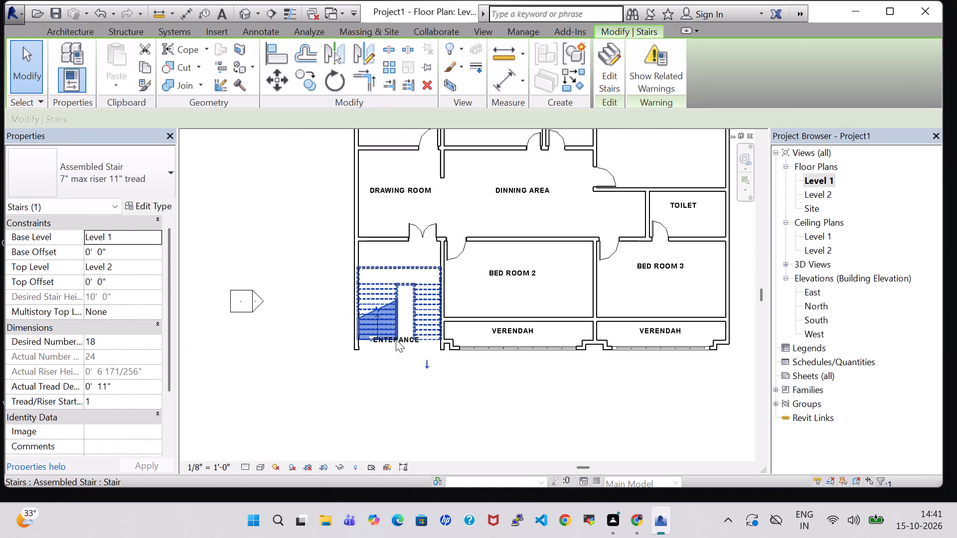
left_click(402, 364)
left_click(403, 344)
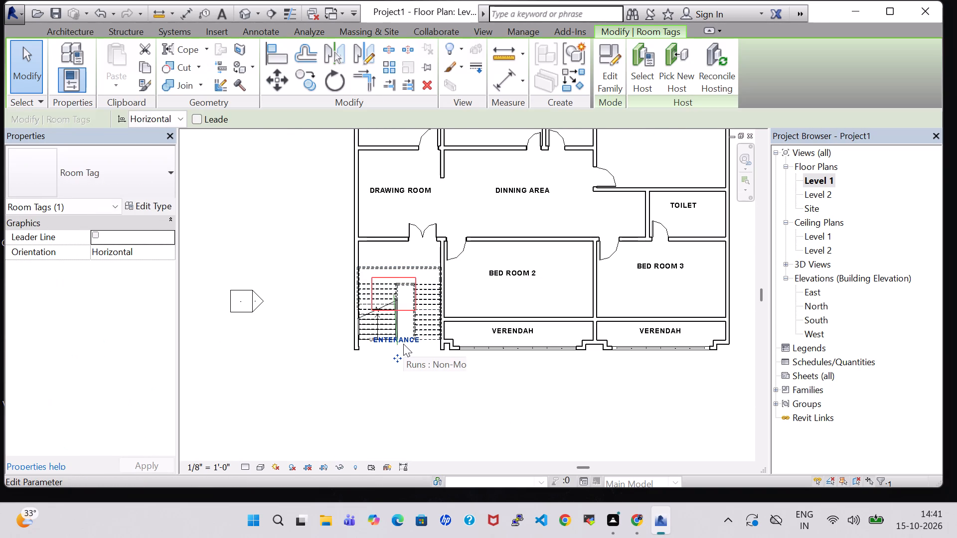
key("Down")
key("Down")
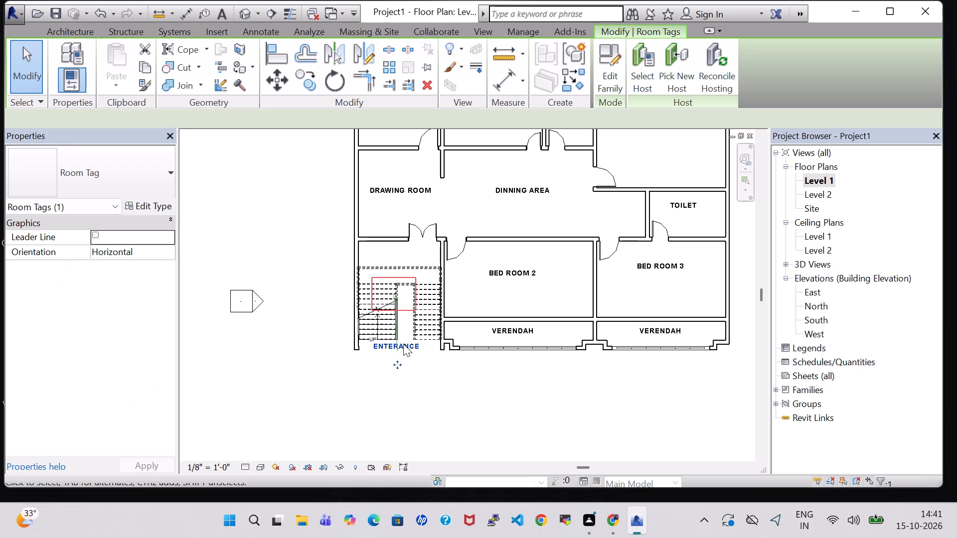
key("Right")
key("Up")
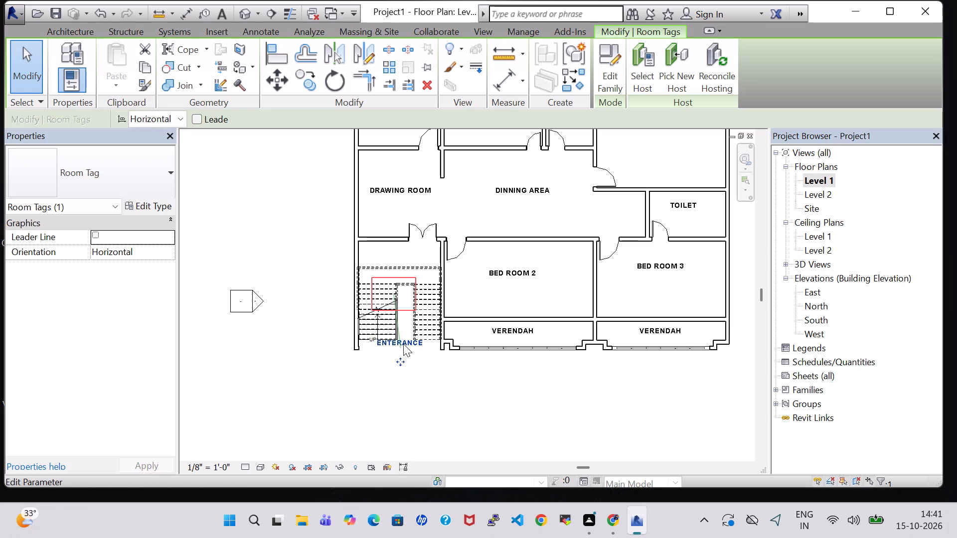
key("Right")
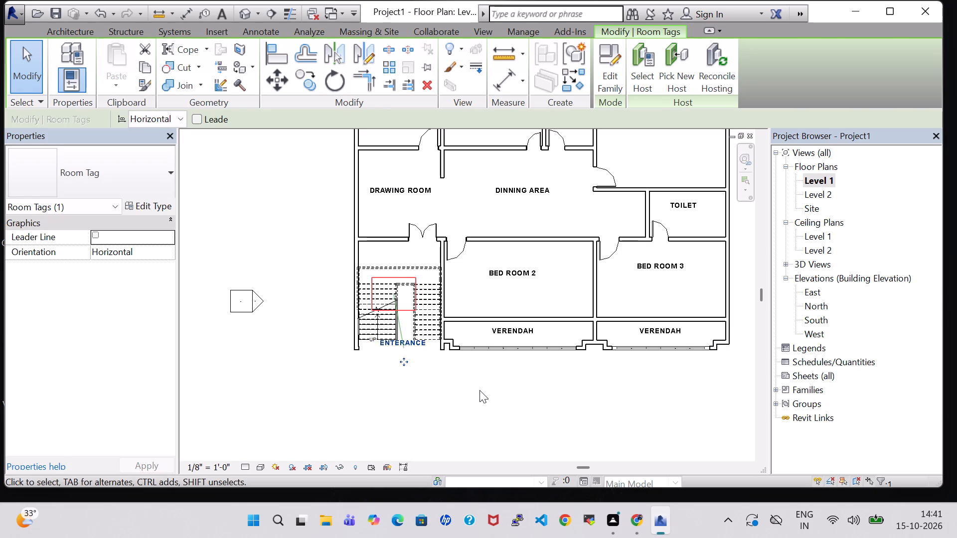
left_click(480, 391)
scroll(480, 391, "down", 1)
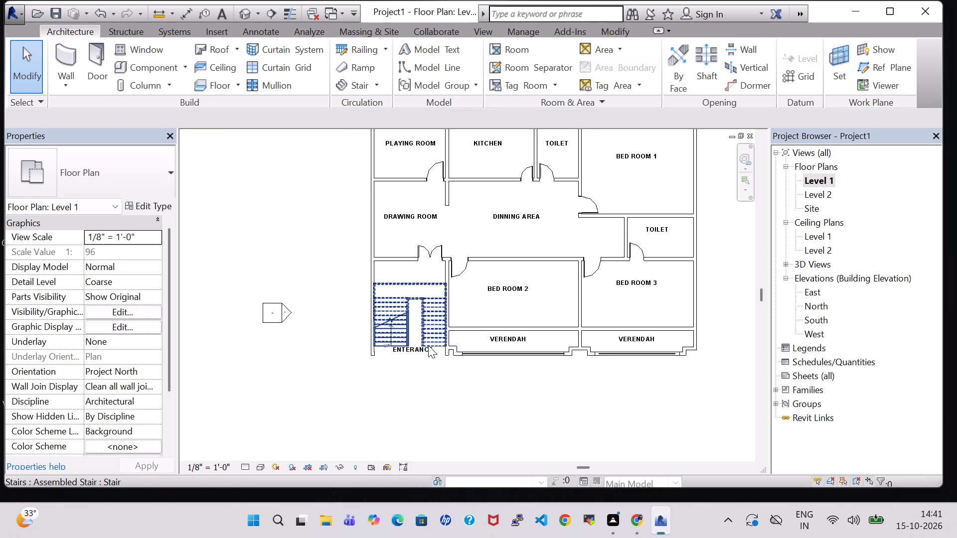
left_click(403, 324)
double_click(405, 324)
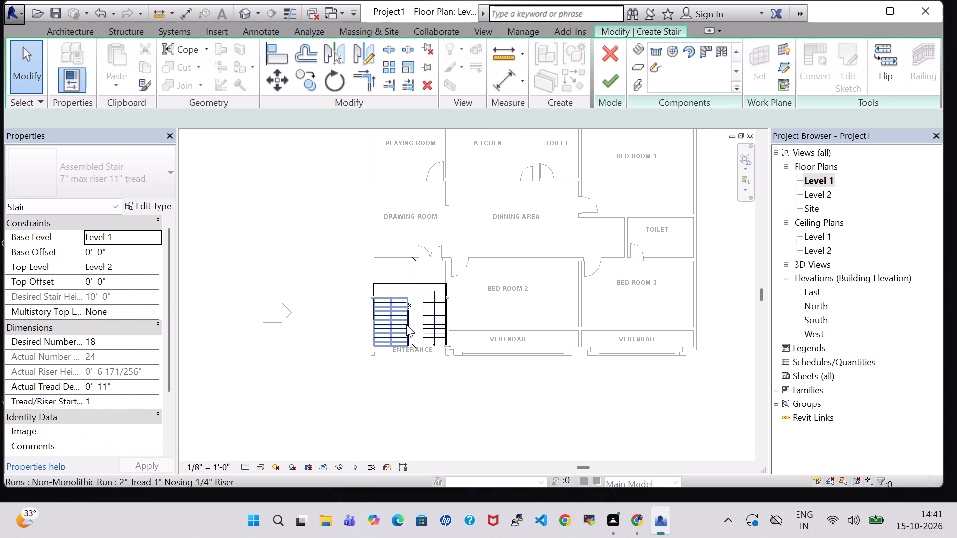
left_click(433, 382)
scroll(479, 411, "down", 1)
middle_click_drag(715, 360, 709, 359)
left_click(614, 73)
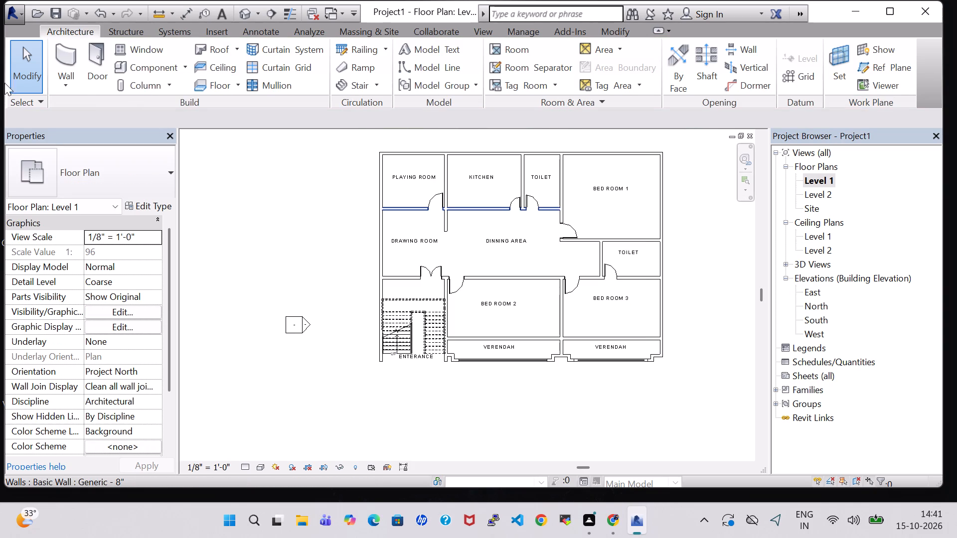
Place 18" x 80" full-glass wood interior doors from Bed Room 2 and Bed Room 3 onto their verandahs, and check them in 3D.
left_click(104, 58)
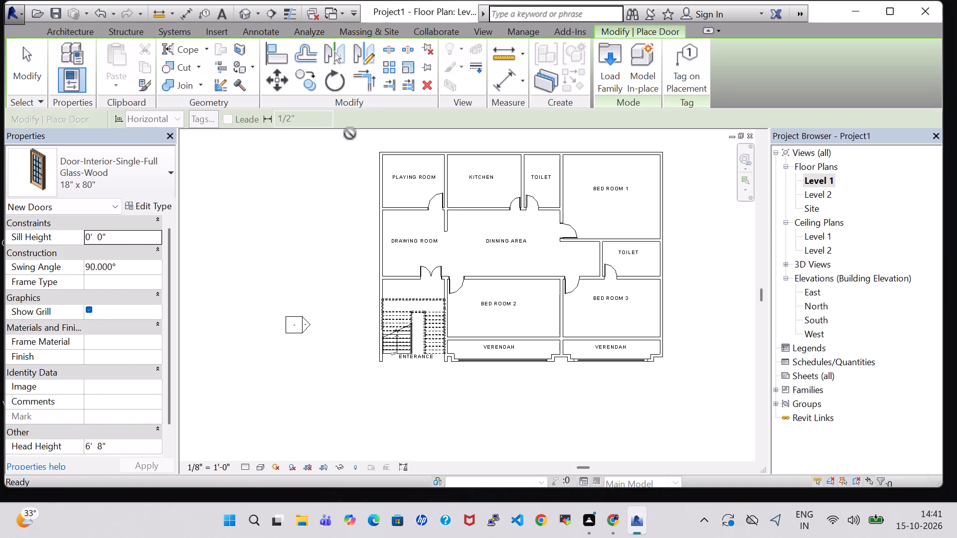
scroll(500, 323, "up", 6)
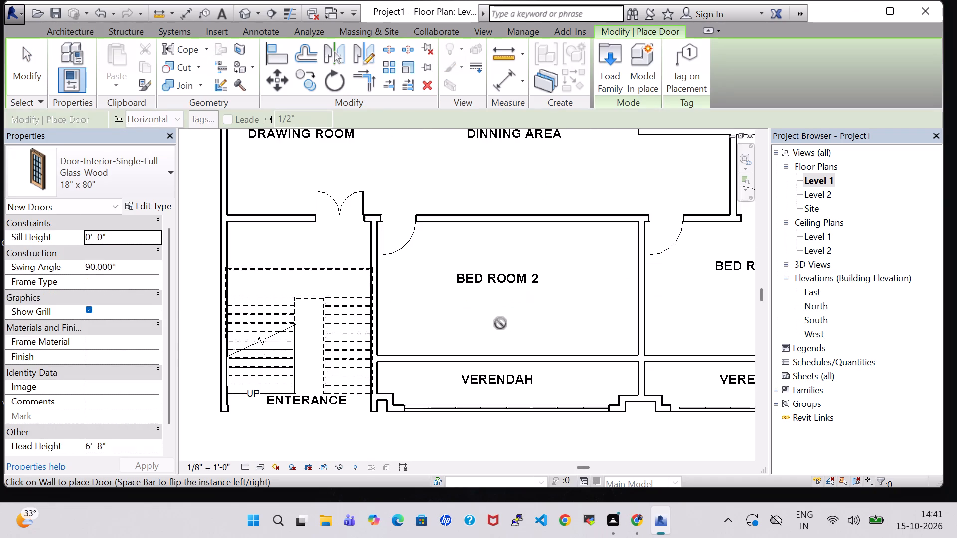
scroll(500, 323, "up", 3)
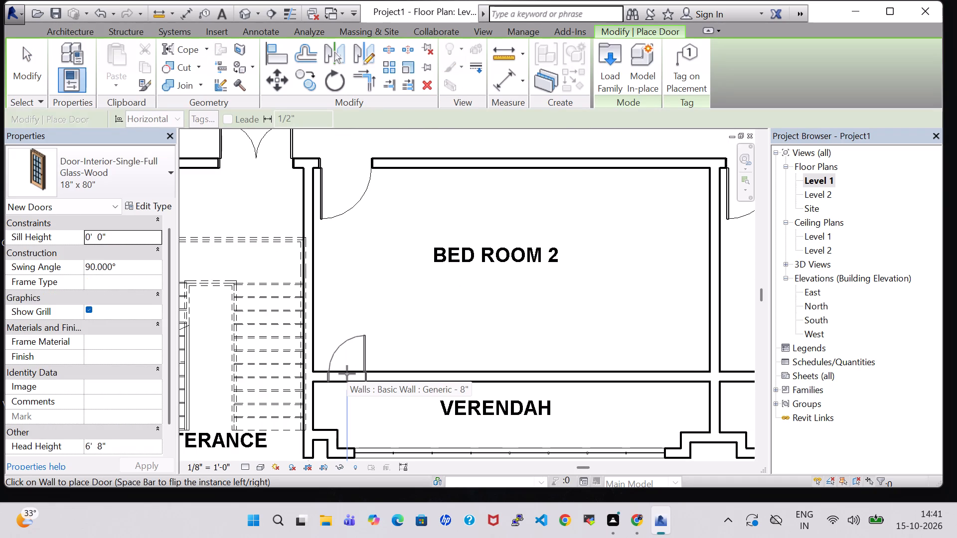
key("space")
left_click(347, 374)
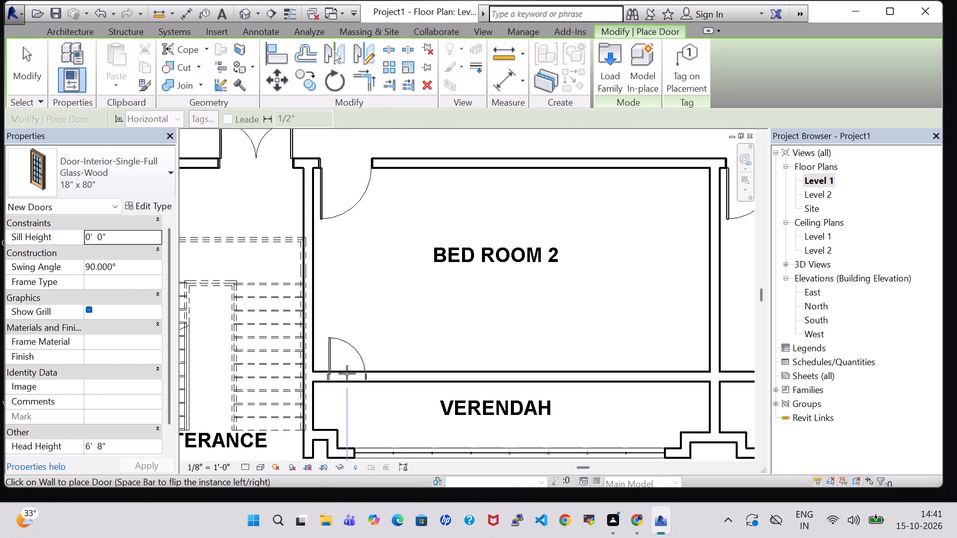
scroll(421, 349, "down", 3)
middle_click_drag(503, 339, 468, 339)
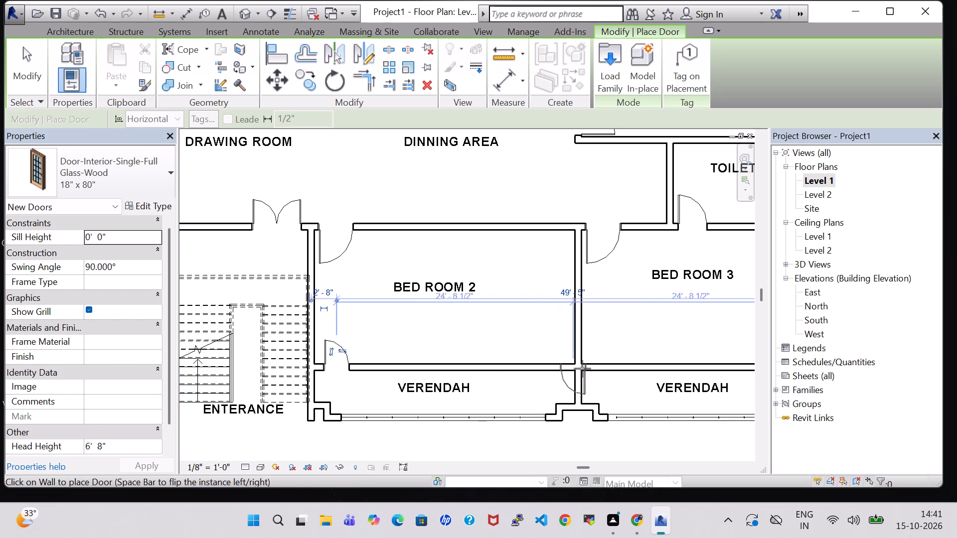
left_click(607, 361)
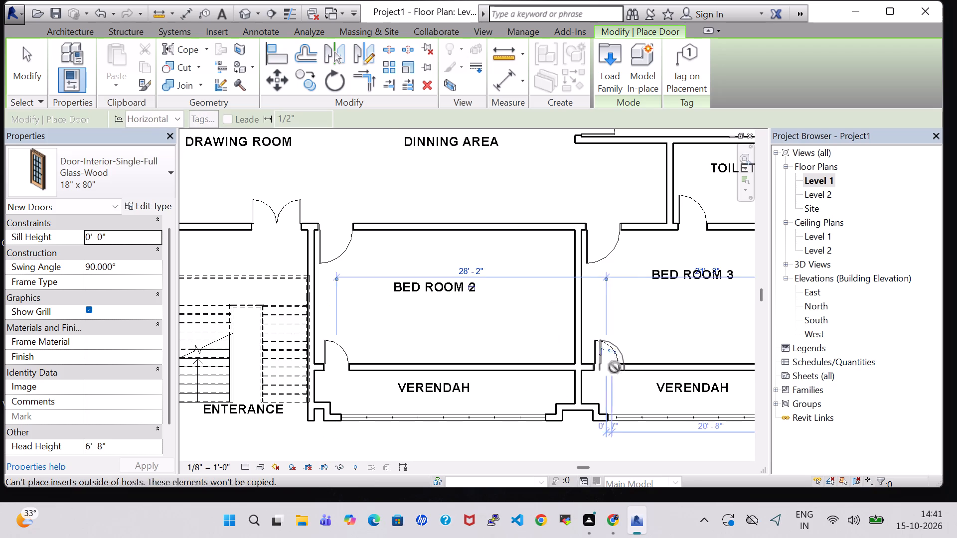
scroll(628, 384, "down", 4)
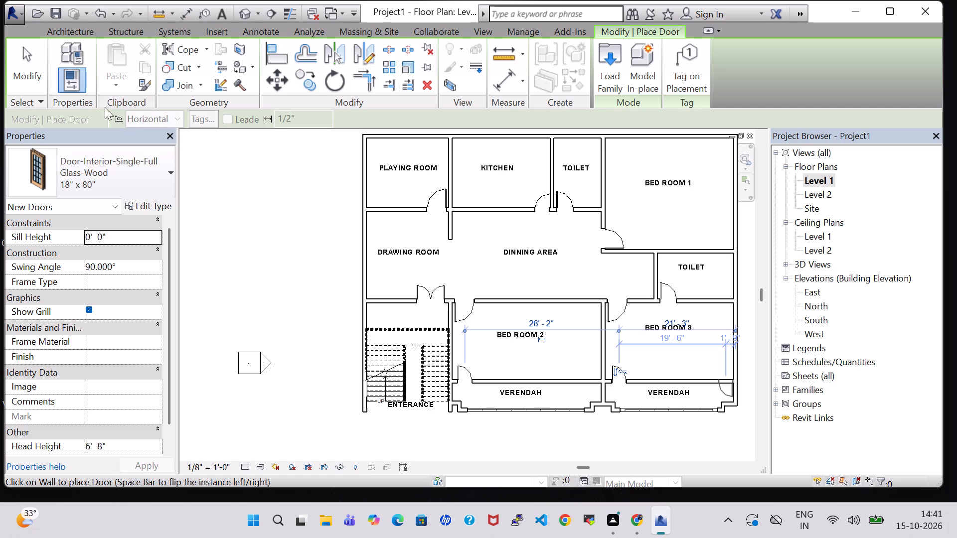
left_click(248, 8)
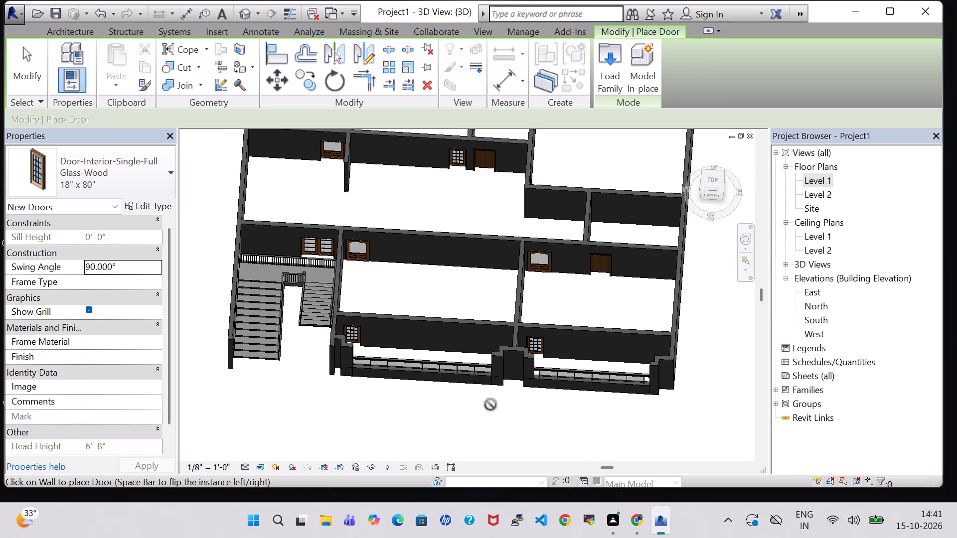
double_click(831, 179)
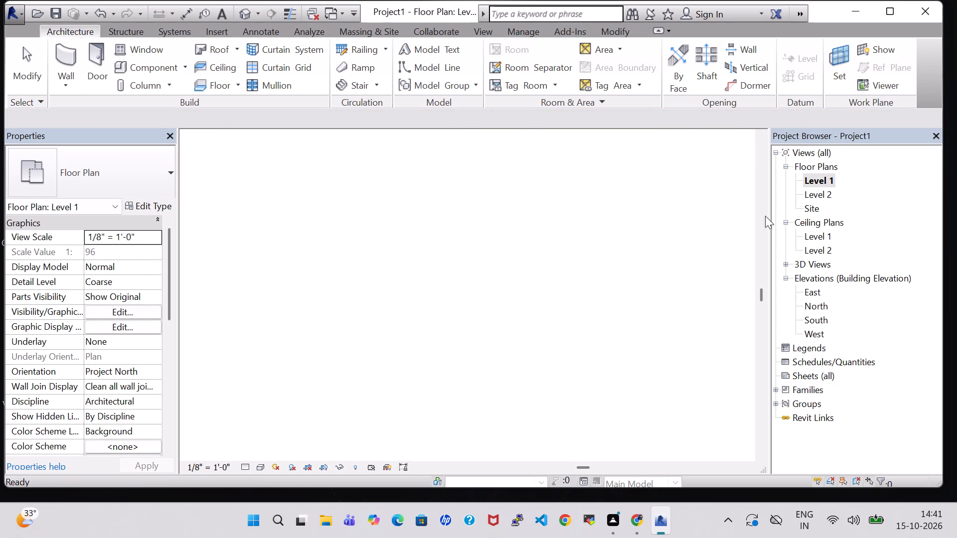
Duplicate the type of the wall between Bed Room 1 and its southern toilet as INNER WALL, with a 6" structure thickness.
scroll(664, 339, "down", 1)
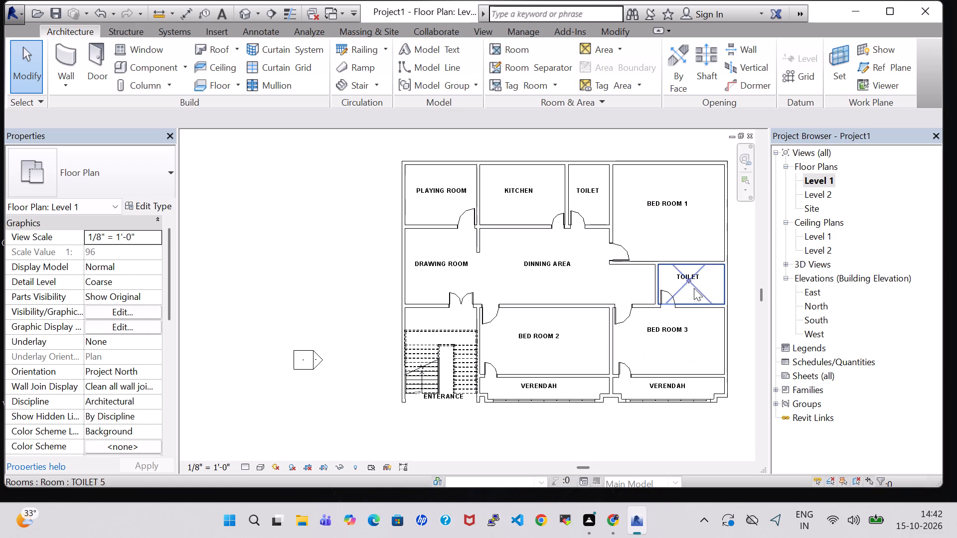
left_click(679, 261)
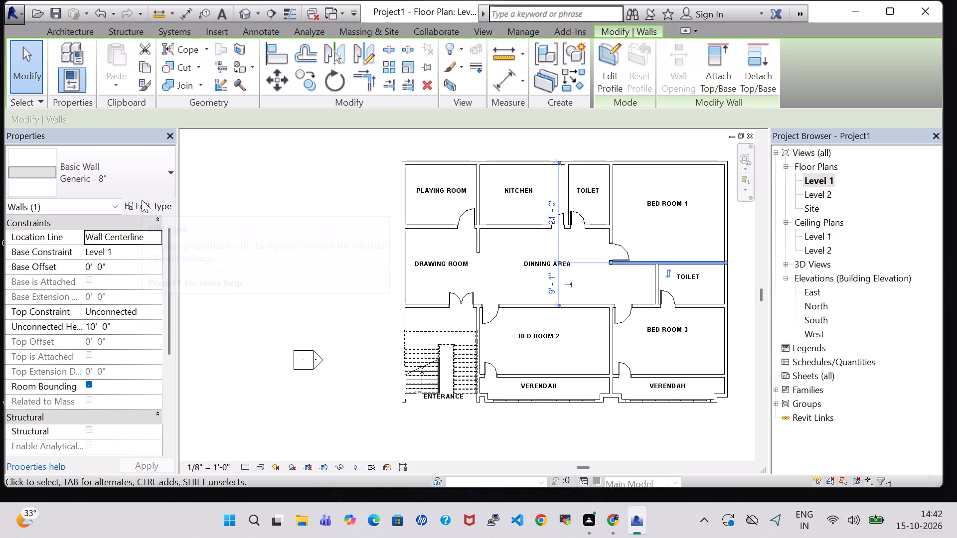
left_click(144, 204)
left_click(899, 127)
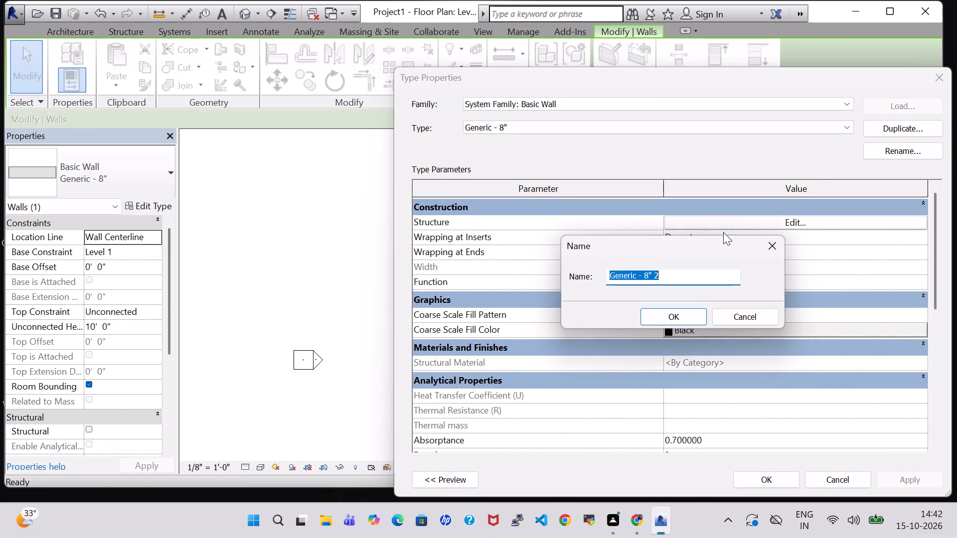
key("BackSpace")
type("INNER WALL")
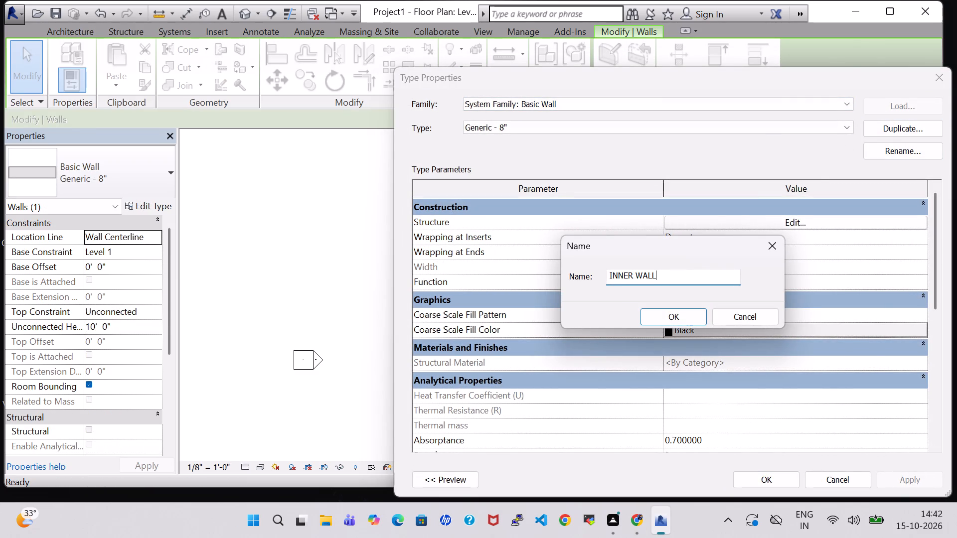
left_click(686, 319)
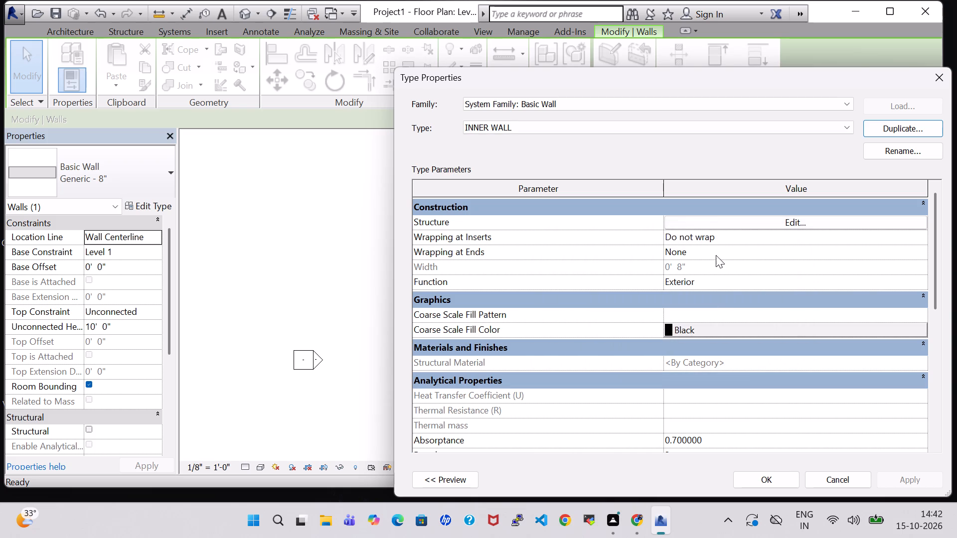
left_click(769, 227)
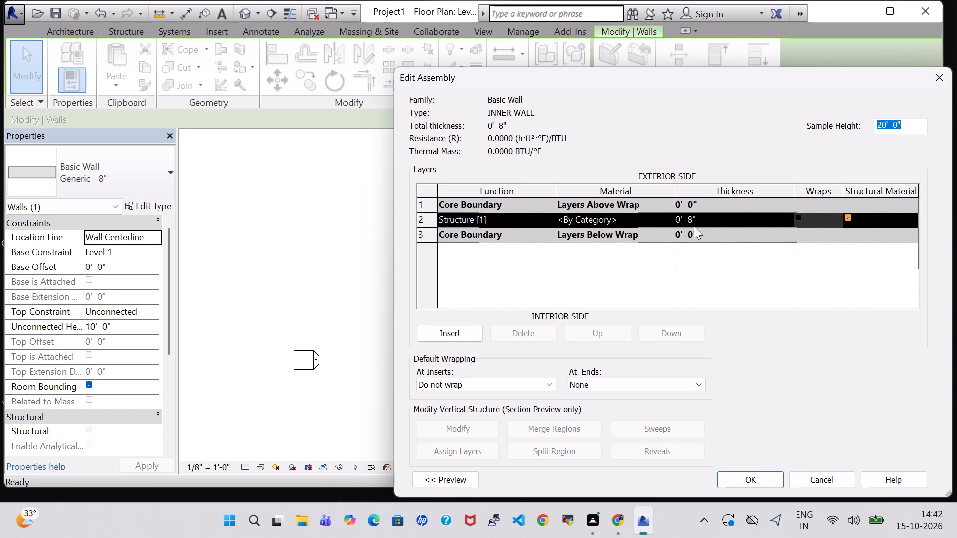
left_click(693, 222)
key("BackSpace")
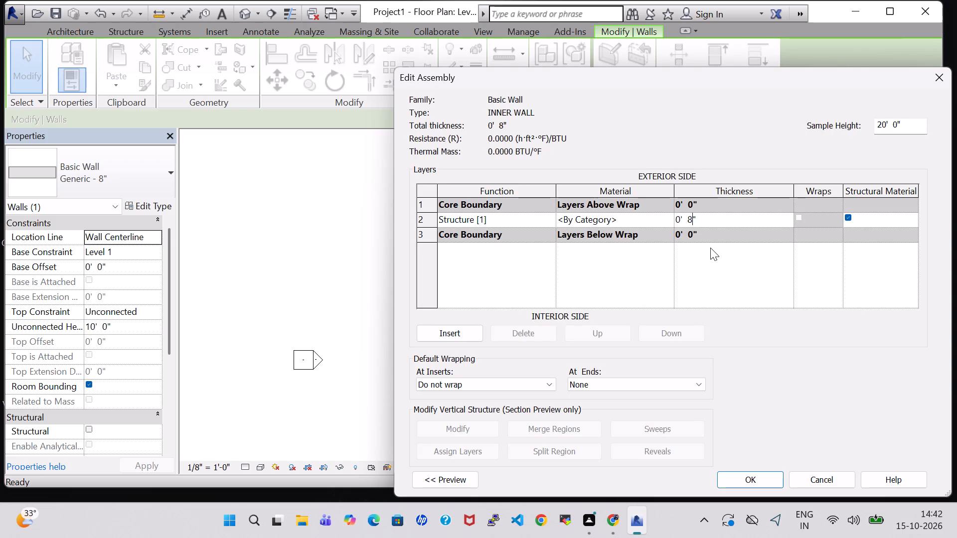
key("6")
left_click(742, 477)
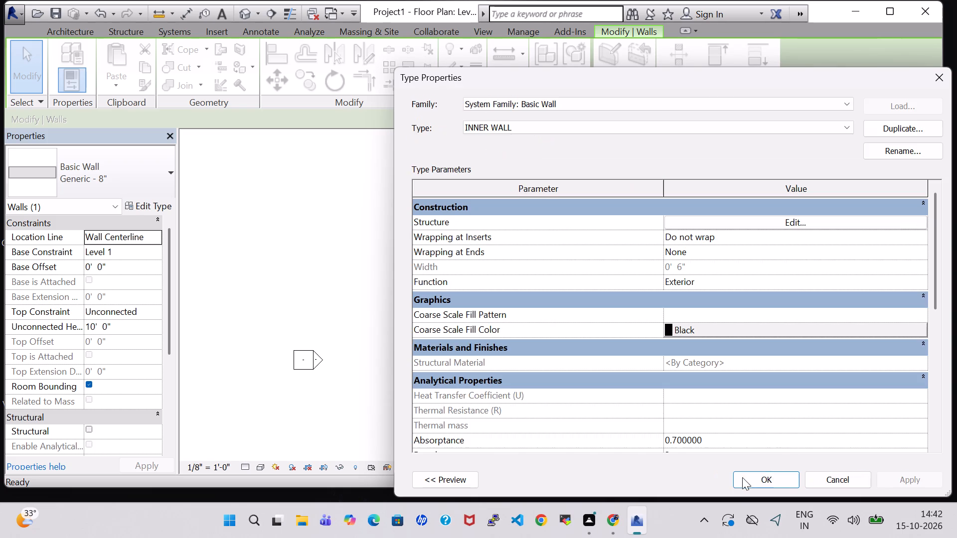
left_click(770, 479)
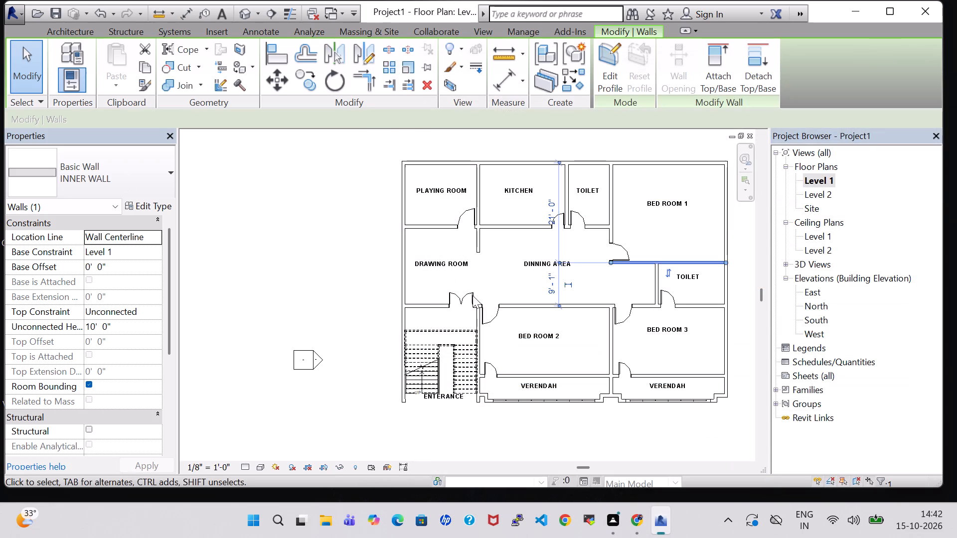
Assign the INNER WALL type to the wall south of the playing room and kitchen, both walls flanking the kitchen, and Bed Room 1's west wall.
left_click(527, 232)
left_click(158, 170)
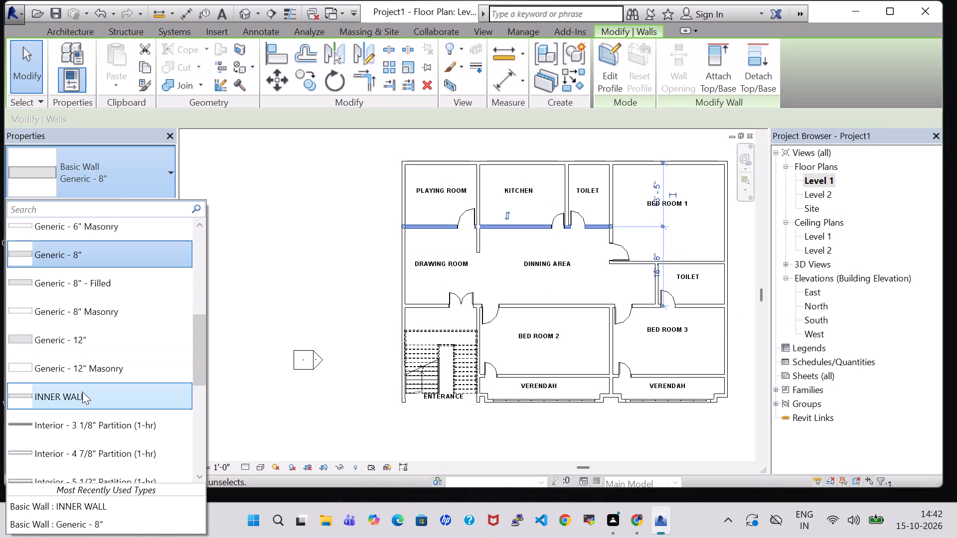
left_click(82, 393)
left_click(478, 199)
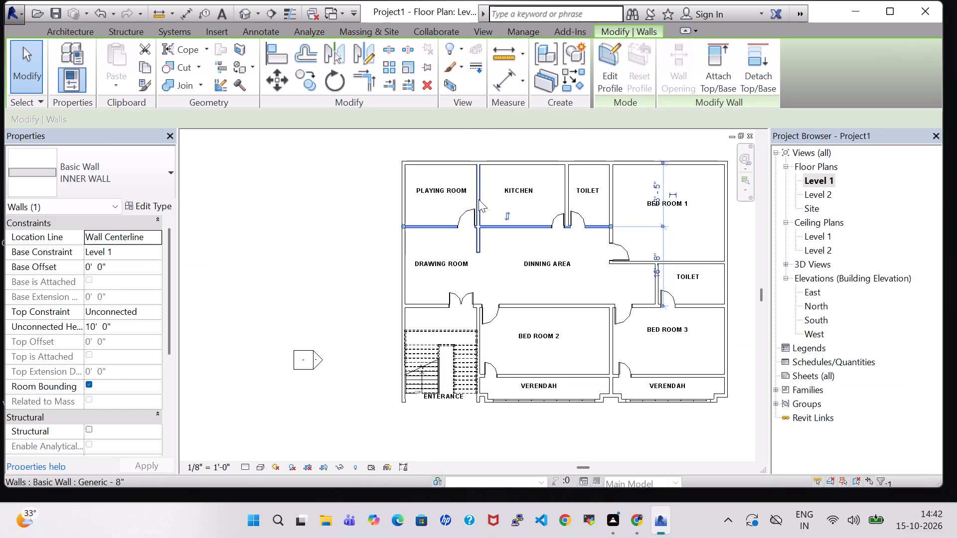
left_click(134, 186)
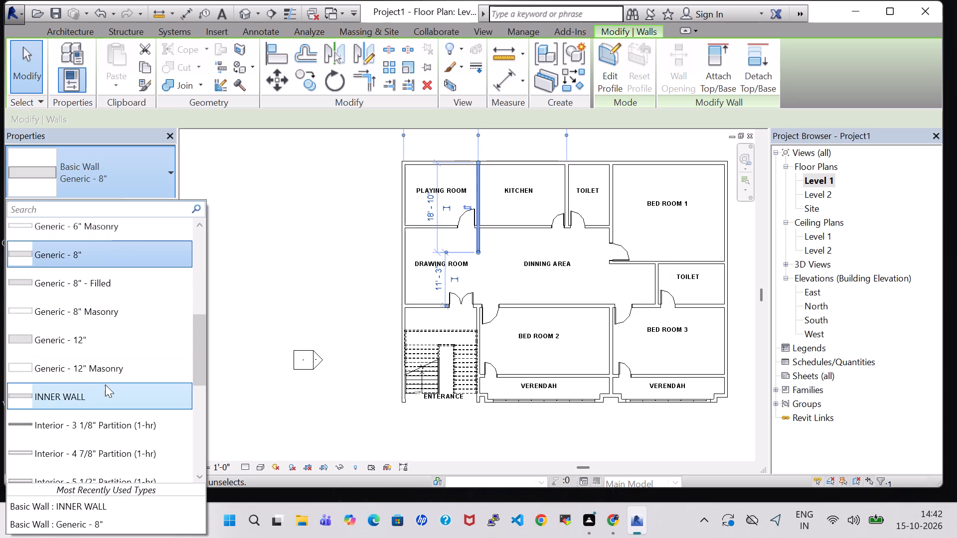
left_click(106, 386)
left_click(574, 180)
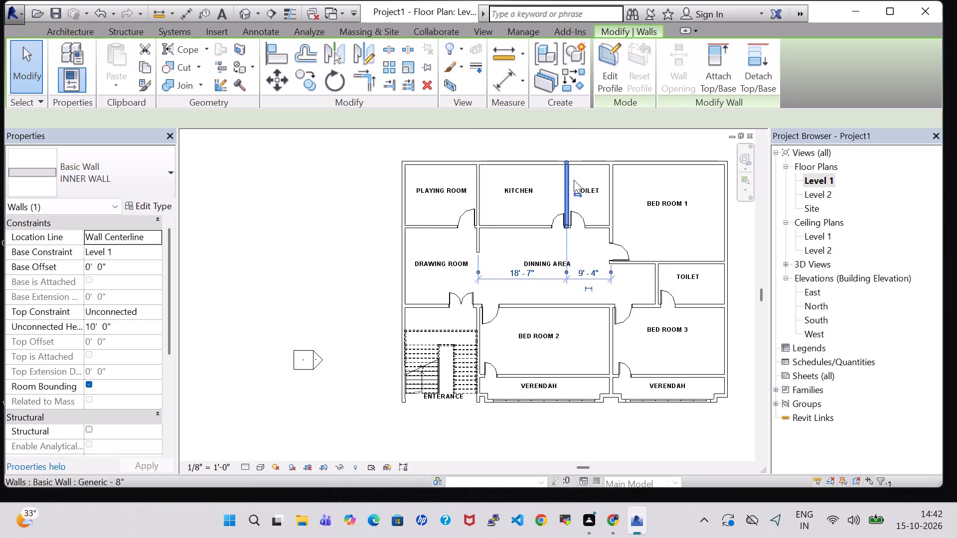
left_click(132, 167)
left_click(89, 400)
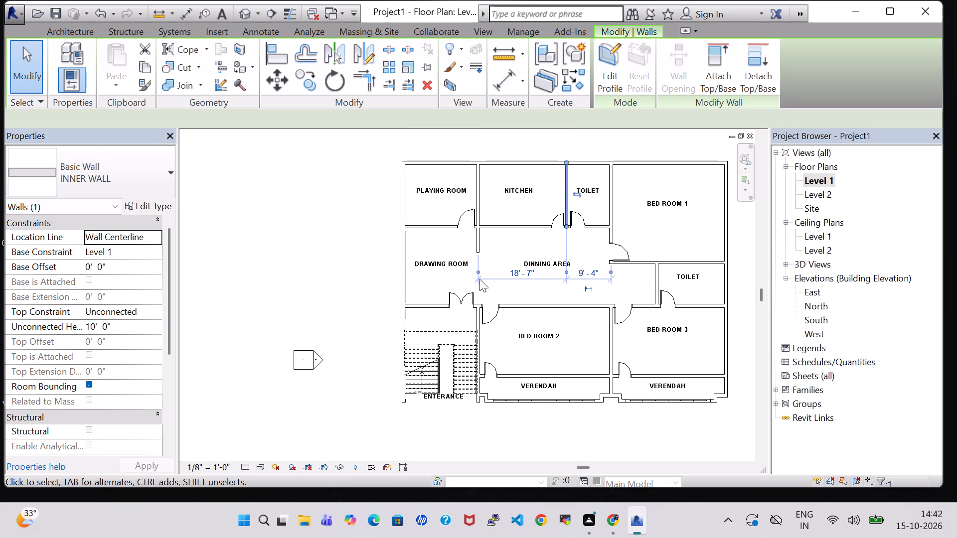
left_click(615, 209)
left_click(125, 167)
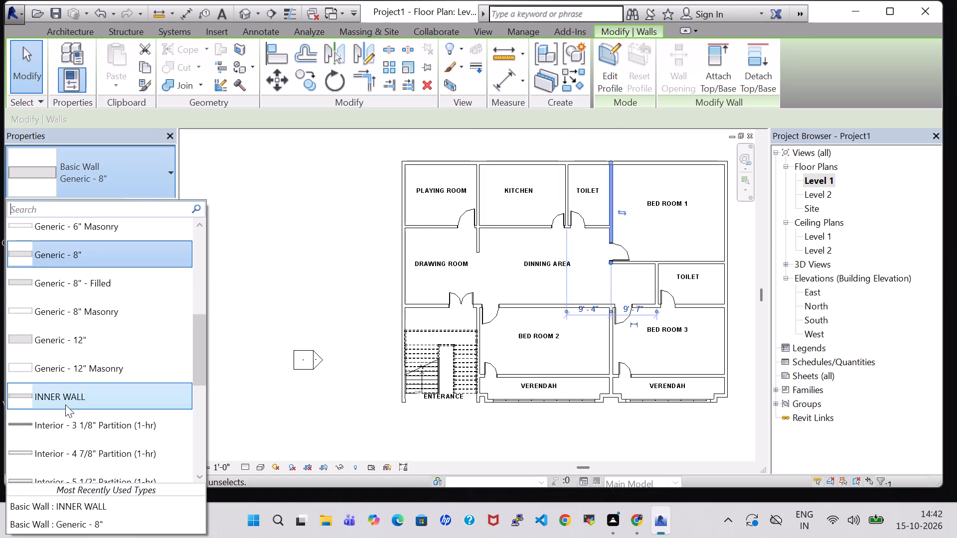
left_click(65, 401)
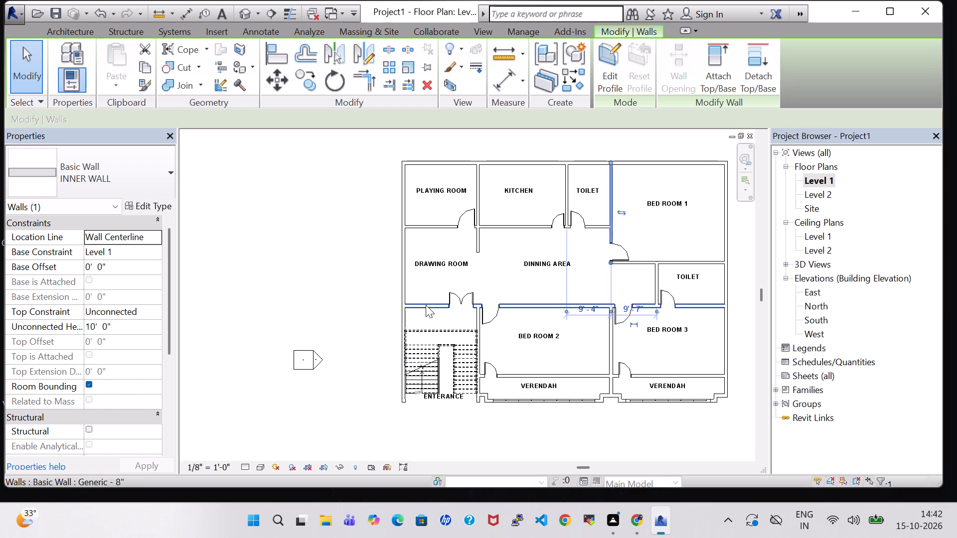
Assign INNER WALL to the long wall north of the entrance and Bed Rooms 2 and 3, and to the west wall of Bed Room 3's toilet.
left_click(426, 305)
left_click(100, 178)
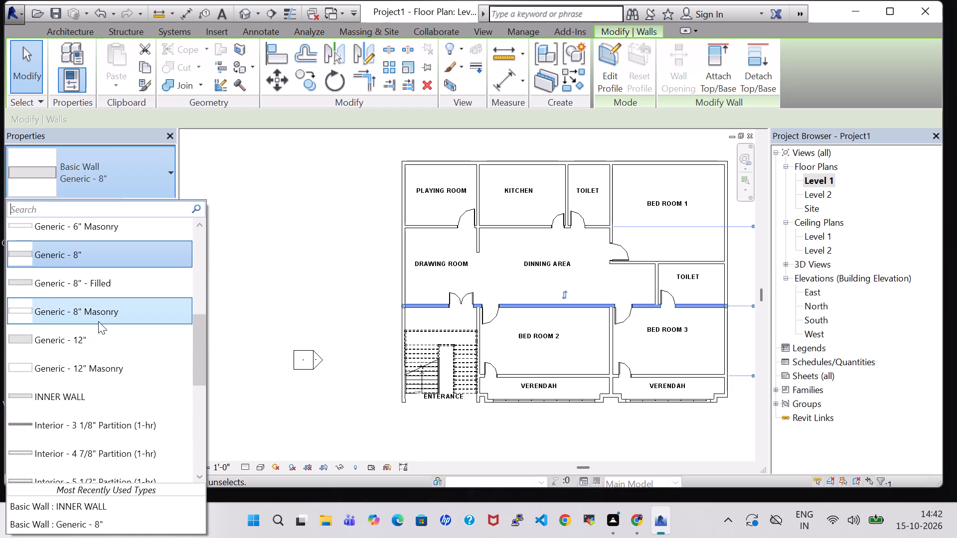
left_click(89, 391)
left_click(631, 411)
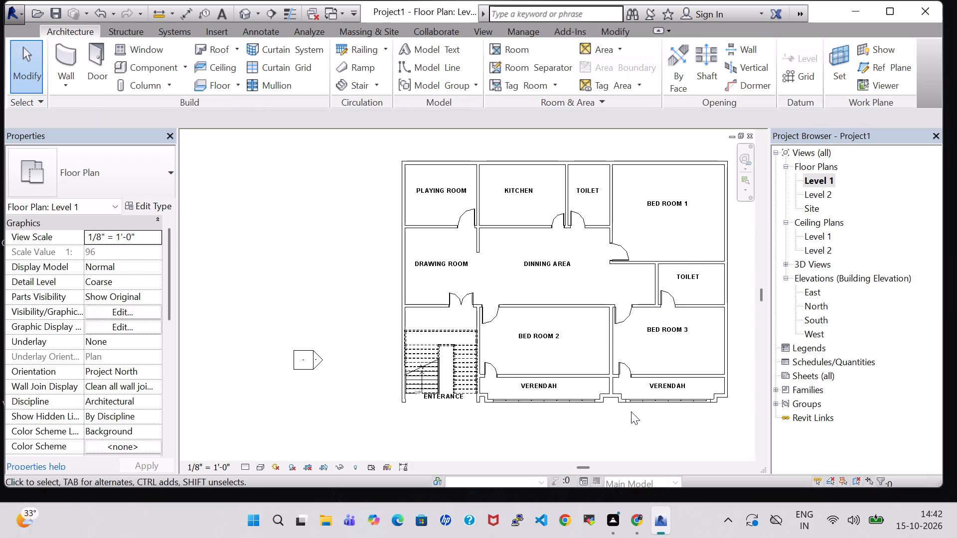
left_click(694, 266)
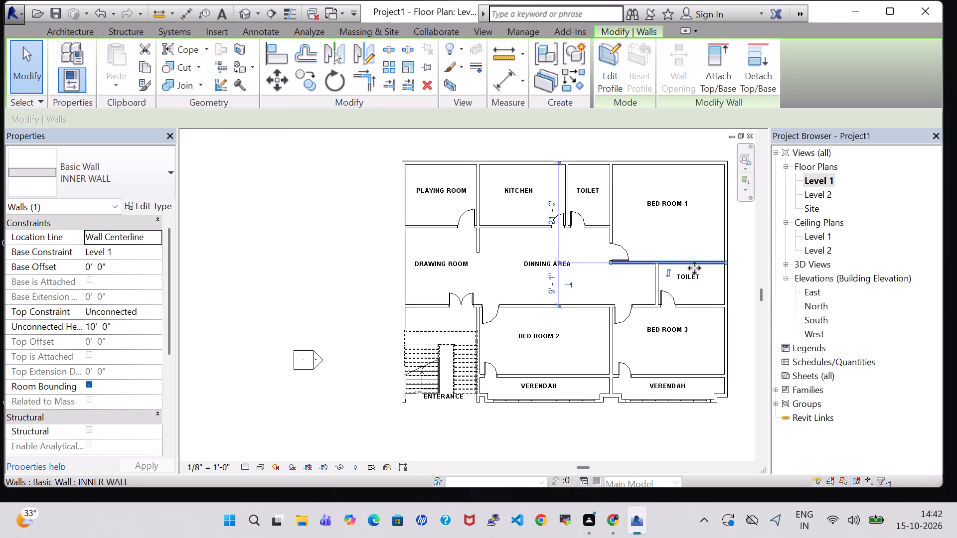
left_click(701, 301)
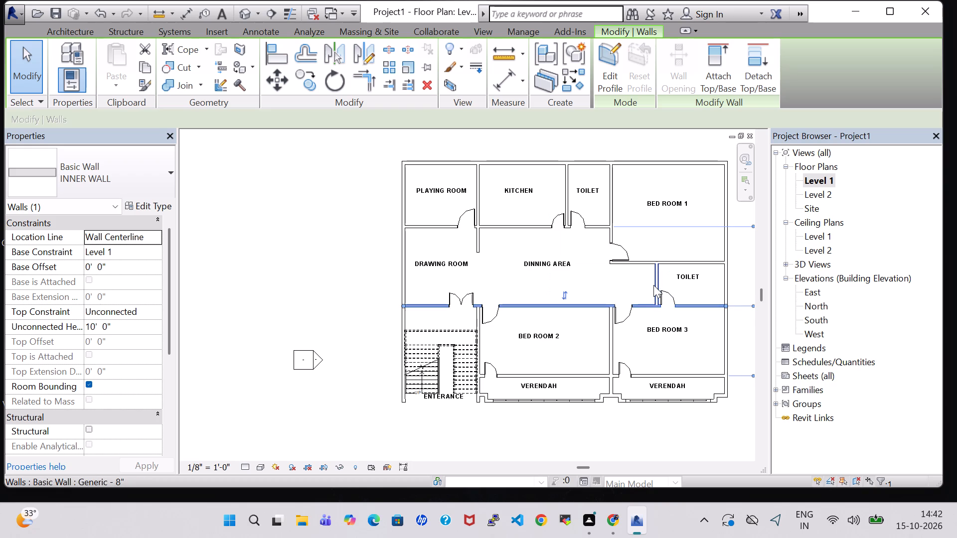
left_click(653, 285)
left_click(134, 161)
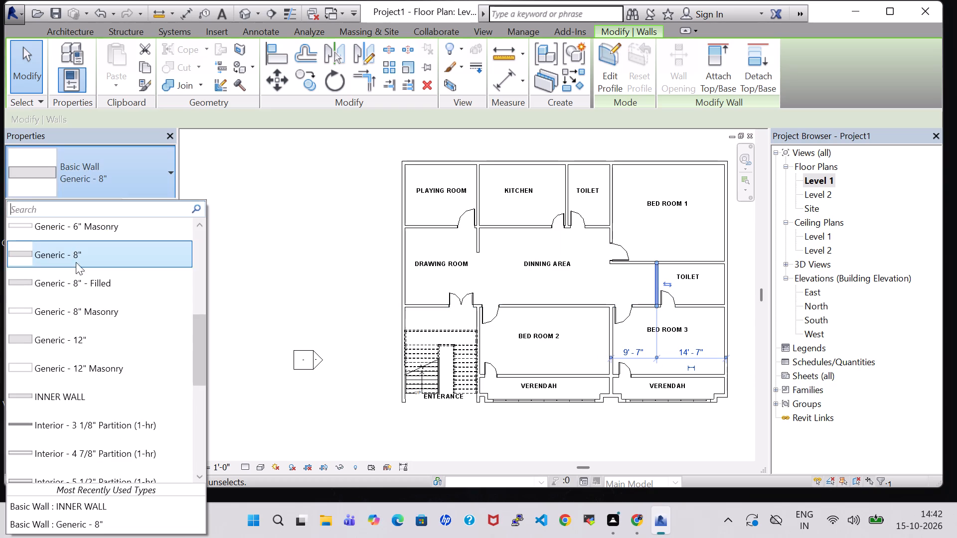
left_click(75, 390)
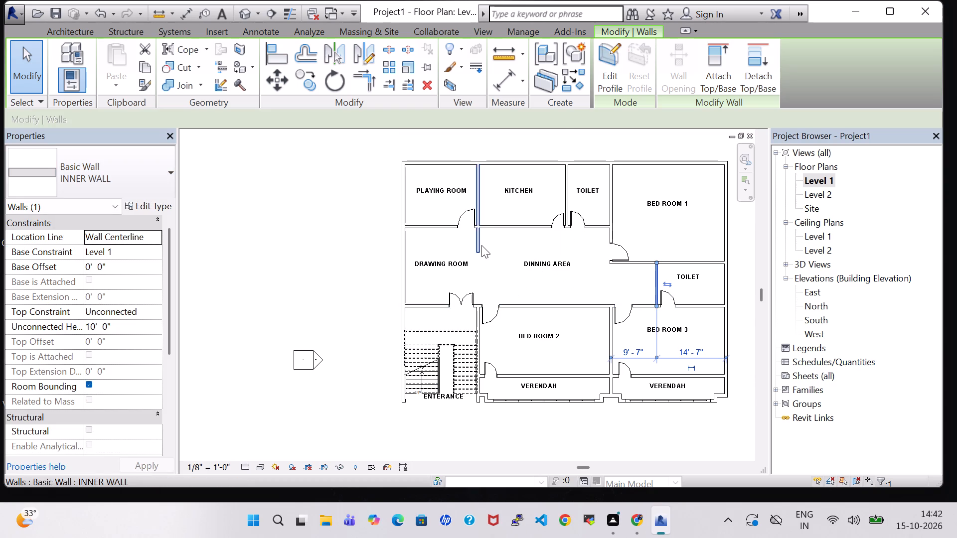
left_click(481, 245)
left_click(522, 227)
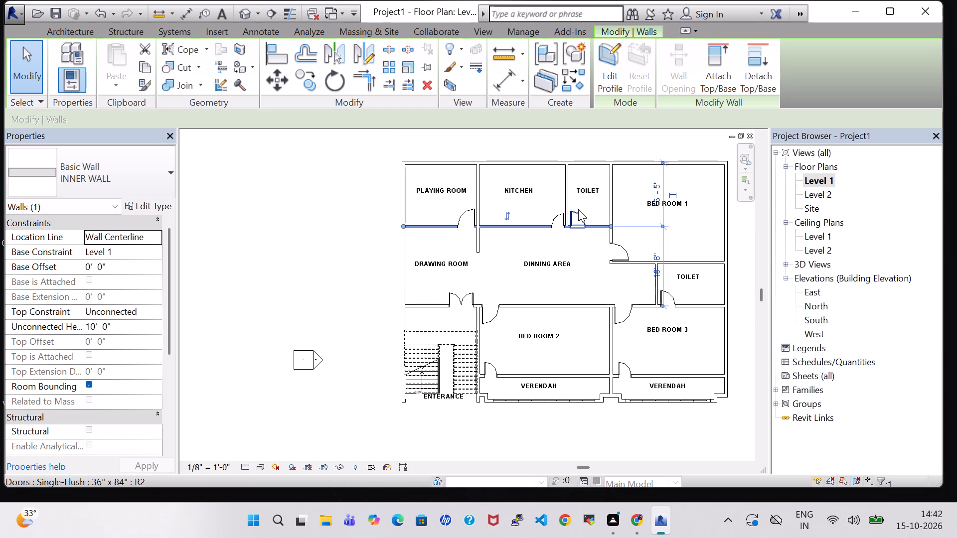
Set the INNER WALL type's structure material to Brick, Soldier Course, and check the partitions in 3D.
left_click(565, 198)
left_click(615, 194)
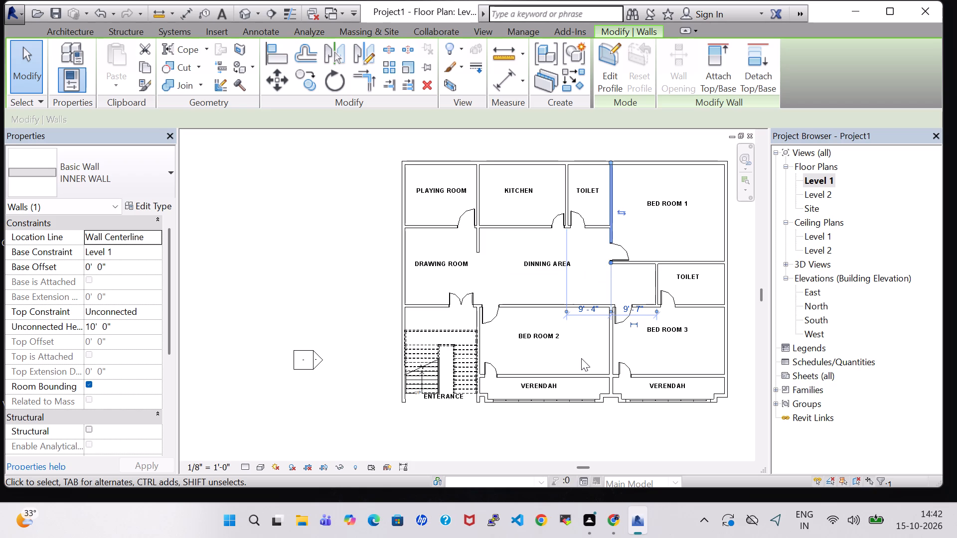
left_click(521, 305)
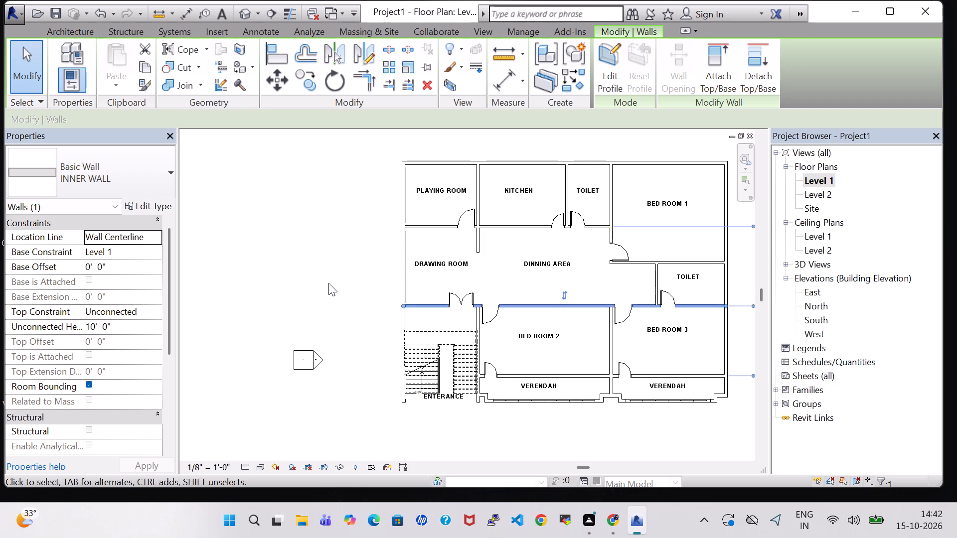
left_click(157, 205)
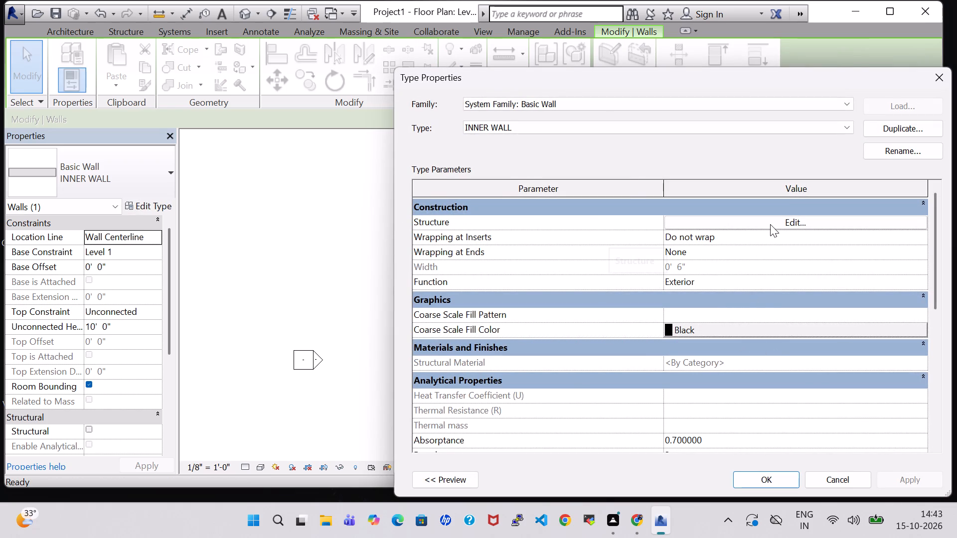
left_click(770, 224)
left_click(639, 216)
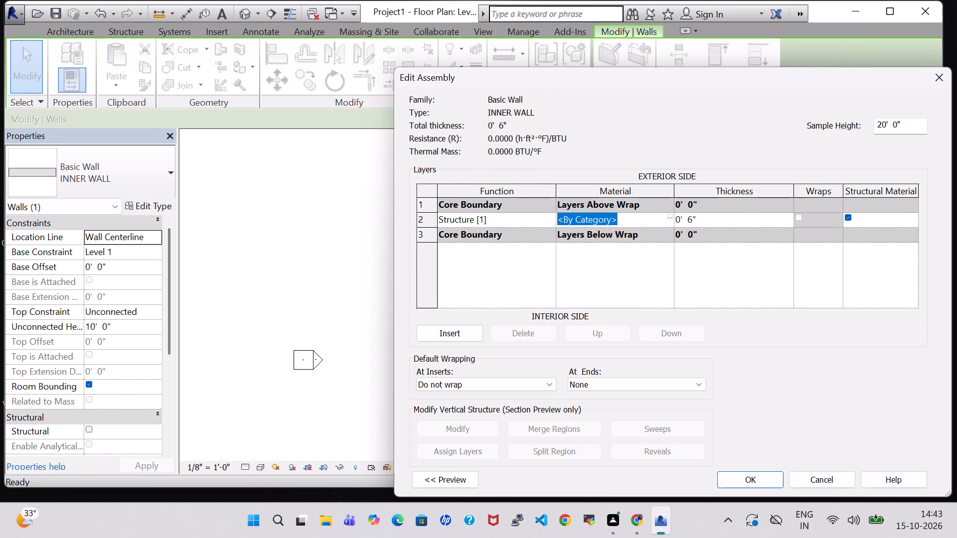
left_click(671, 219)
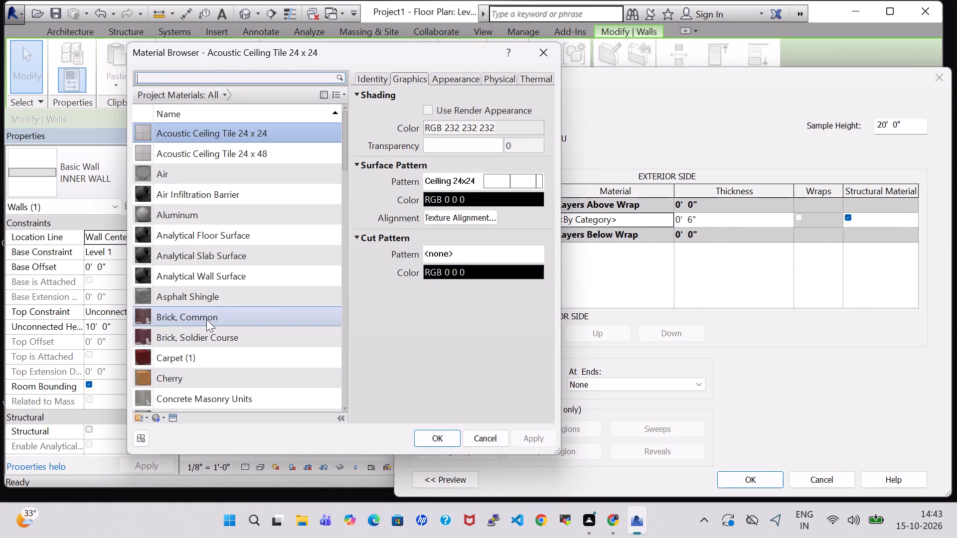
left_click(214, 340)
left_click(444, 431)
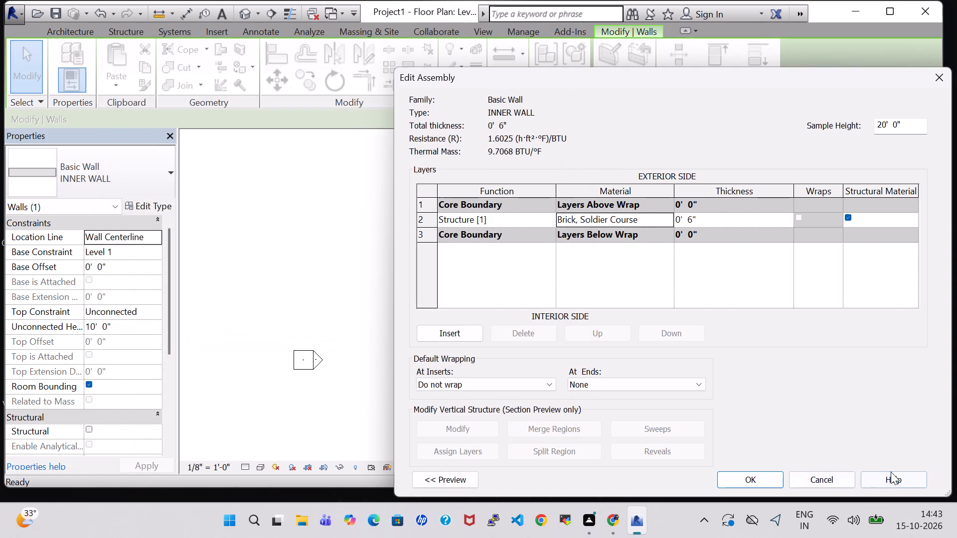
left_click(756, 475)
left_click(914, 483)
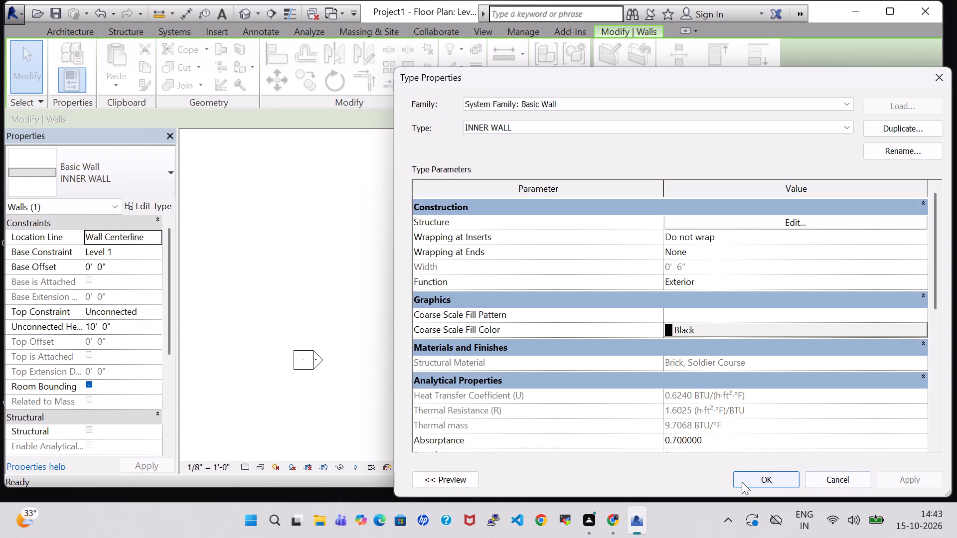
left_click(743, 482)
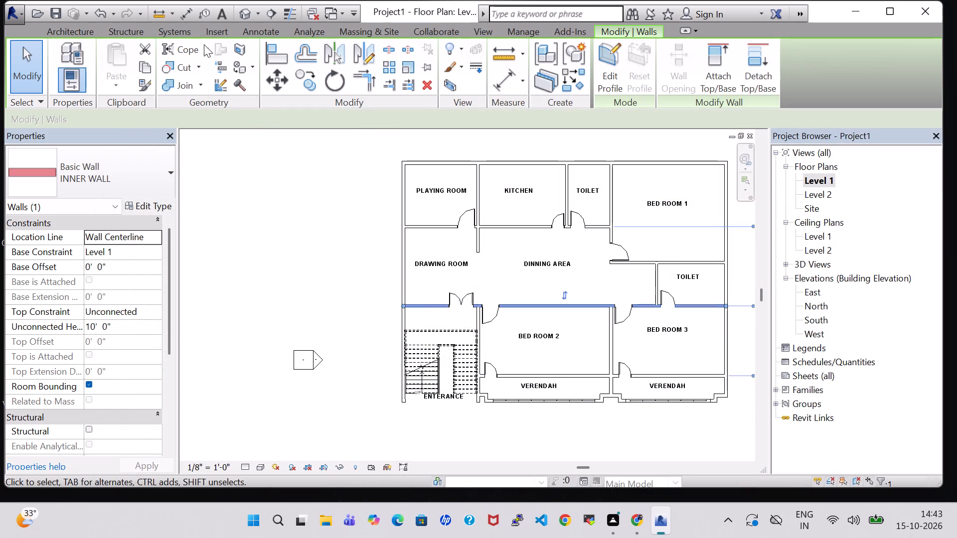
left_click(239, 11)
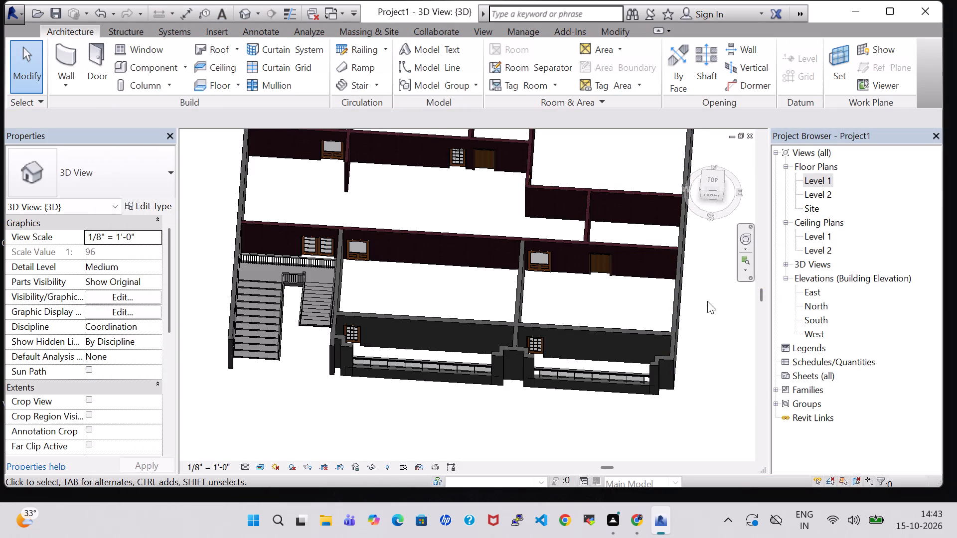
middle_click_drag(707, 301, 695, 225, "shift")
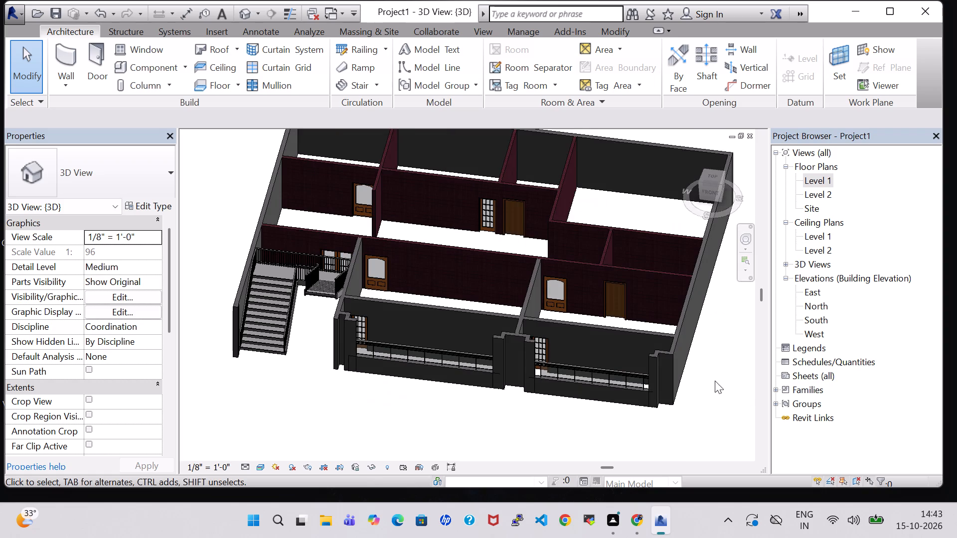
middle_click_drag(715, 381, 732, 329)
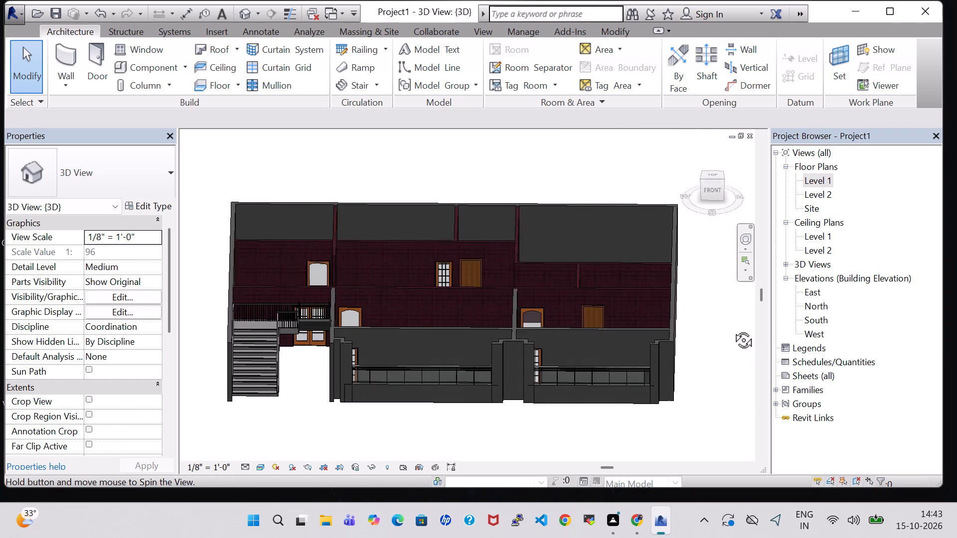
middle_click_drag(732, 329, 732, 325)
middle_click_drag(697, 428, 697, 391, "shift")
Using the wall between the bedrooms and verandahs on Level 1, set the Generic - 8" type's structure material to Brick, Common.
double_click(816, 183)
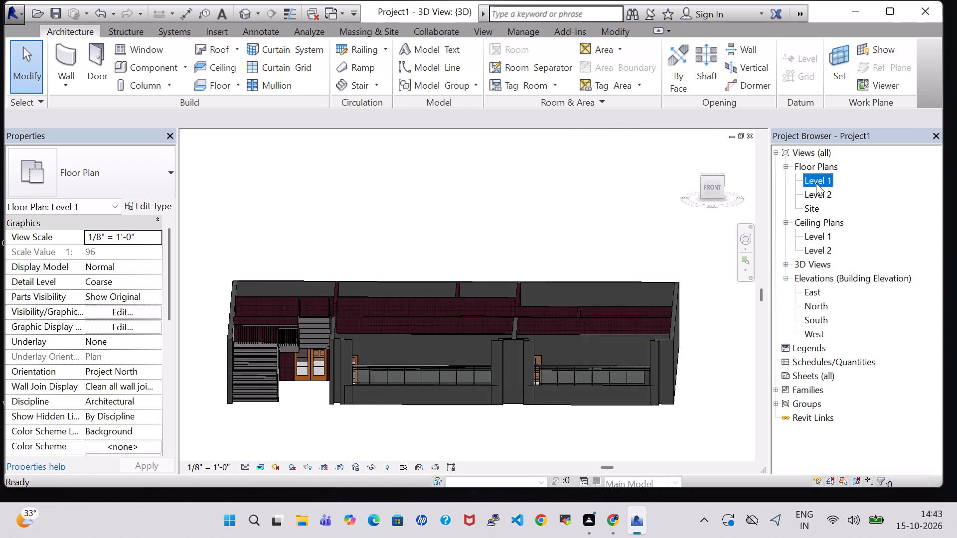
left_click(562, 373)
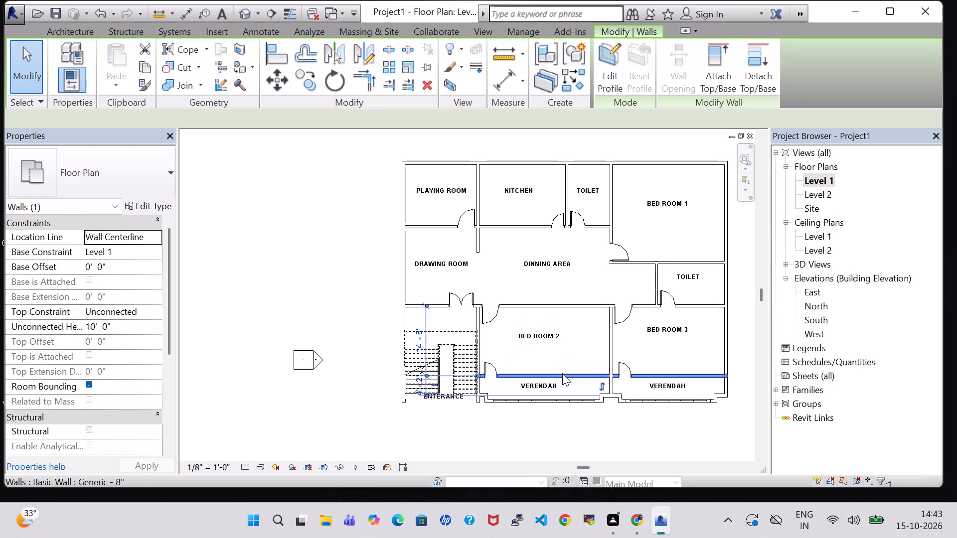
left_click(149, 205)
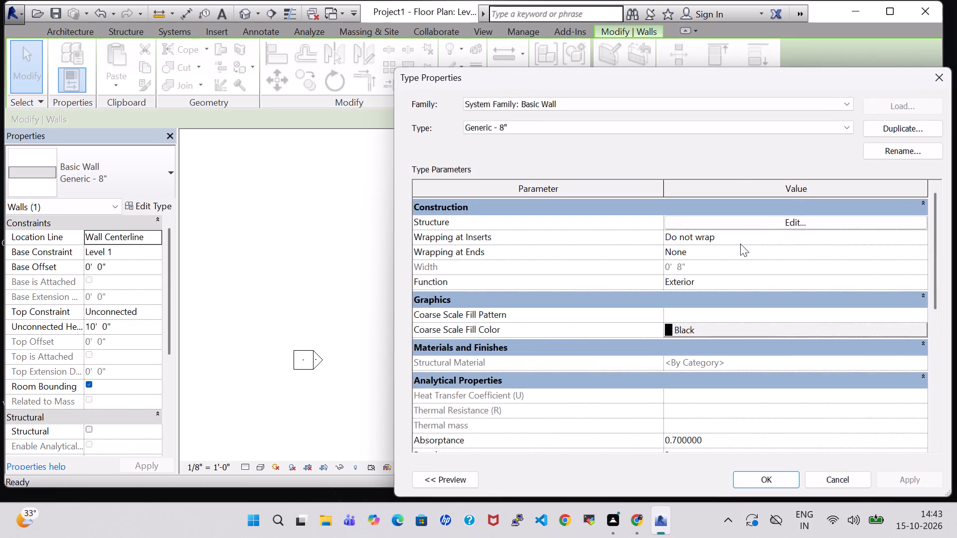
left_click(799, 222)
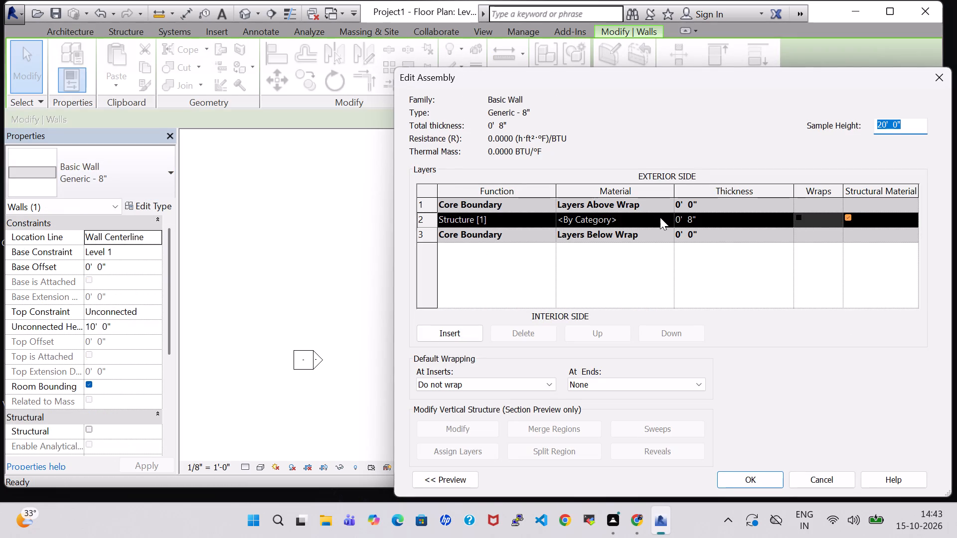
left_click(660, 217)
left_click(669, 217)
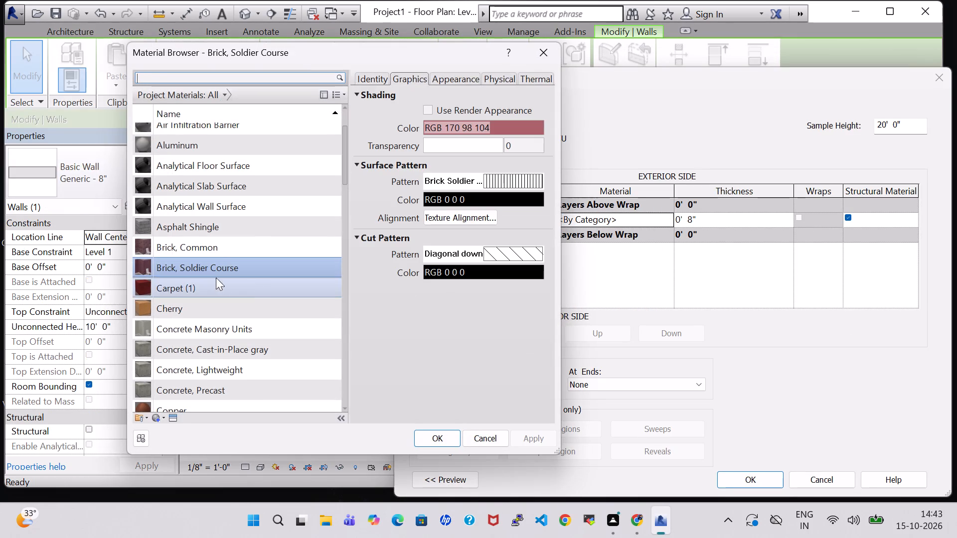
left_click(216, 250)
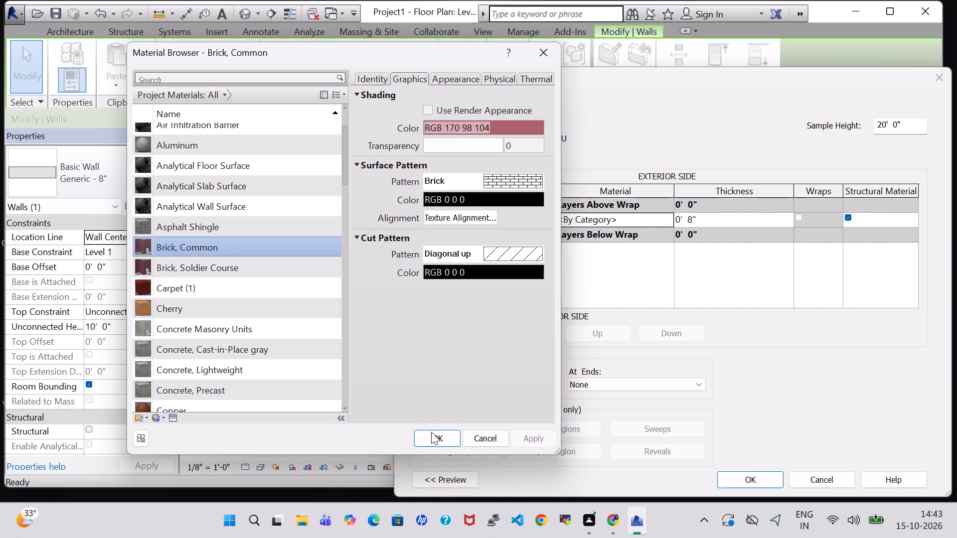
left_click(435, 440)
left_click(759, 480)
left_click(909, 482)
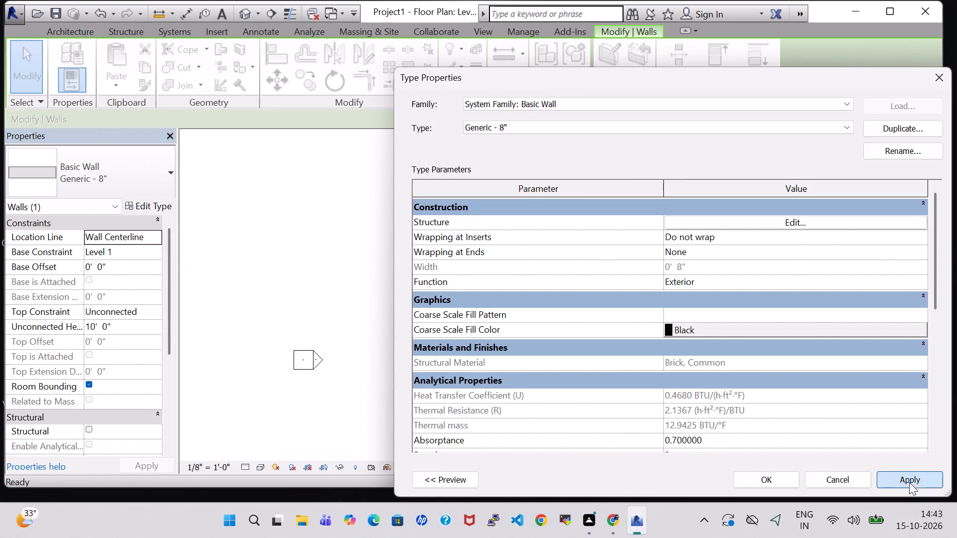
left_click(785, 477)
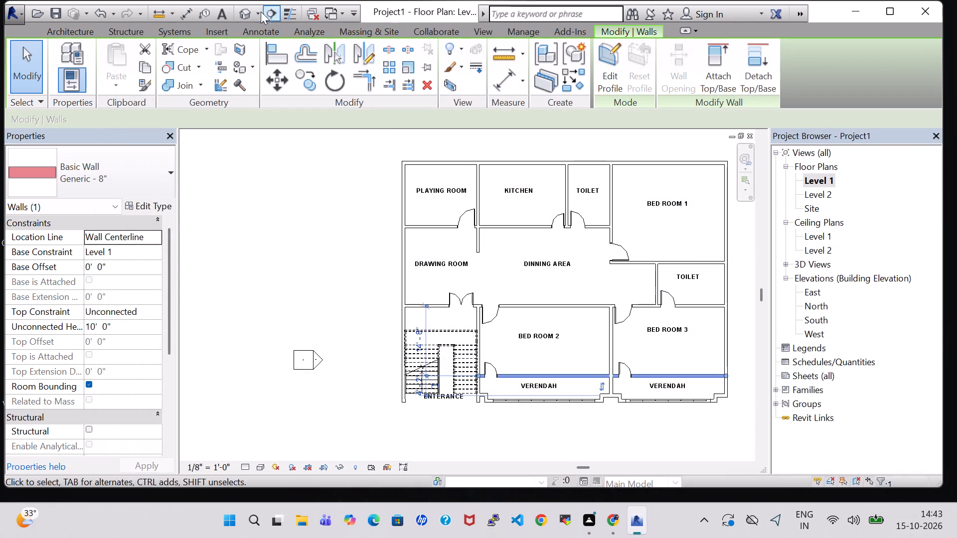
Examine the brick materials on the outer and inner walls from several sides in the default 3D view.
left_click(254, 10)
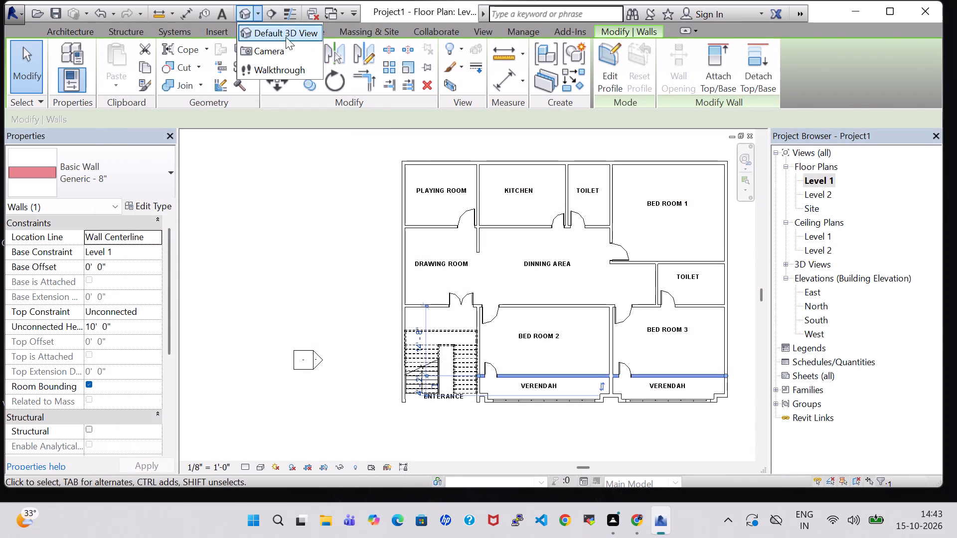
left_click(286, 37)
middle_click_drag(539, 214, 526, 182, "shift")
scroll(539, 214, "down", 1, "shift")
middle_click_drag(482, 183, 527, 278, "shift")
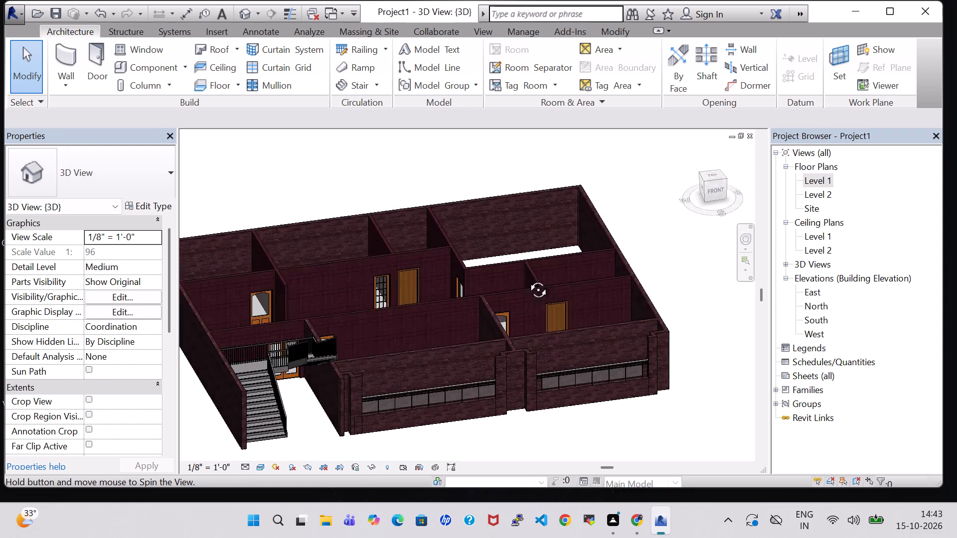
middle_click_drag(527, 278, 532, 327, "shift")
middle_click_drag(598, 420, 639, 443, "shift")
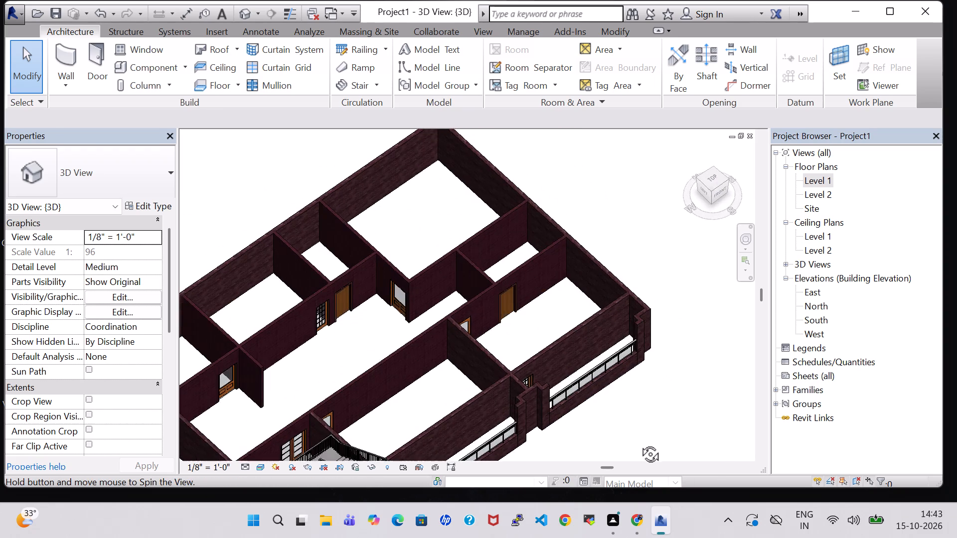
middle_click_drag(639, 443, 629, 391, "shift")
middle_click_drag(600, 419, 612, 419, "shift")
middle_click_drag(612, 419, 617, 290)
middle_click_drag(512, 331, 612, 303, "shift")
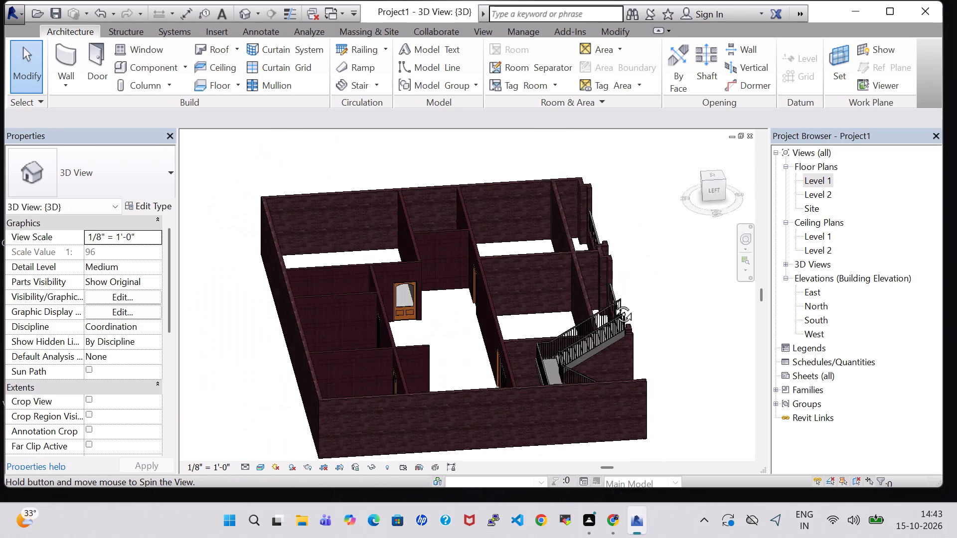
middle_click_drag(612, 303, 608, 276, "shift")
middle_click_drag(660, 272, 532, 201, "shift")
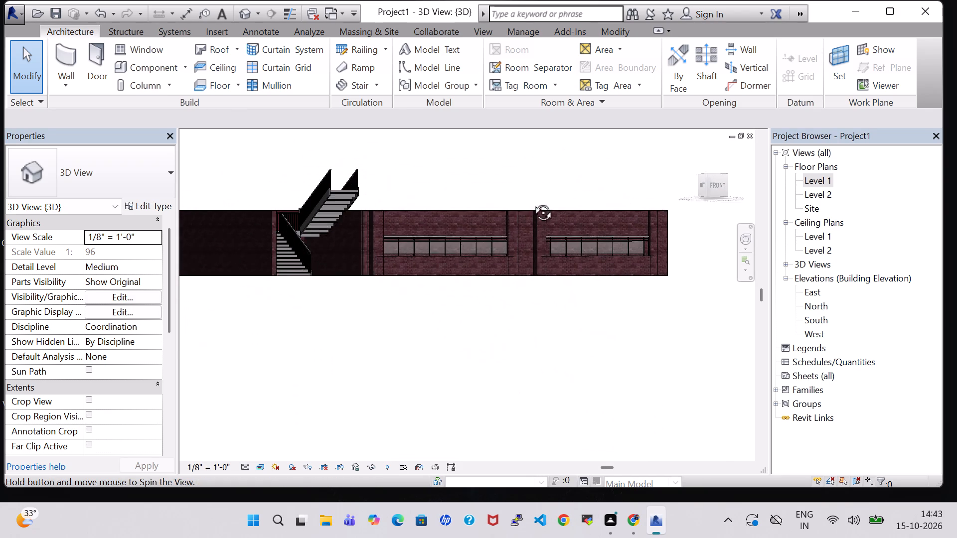
middle_click_drag(532, 201, 531, 201, "shift")
middle_click_drag(474, 307, 431, 335, "shift")
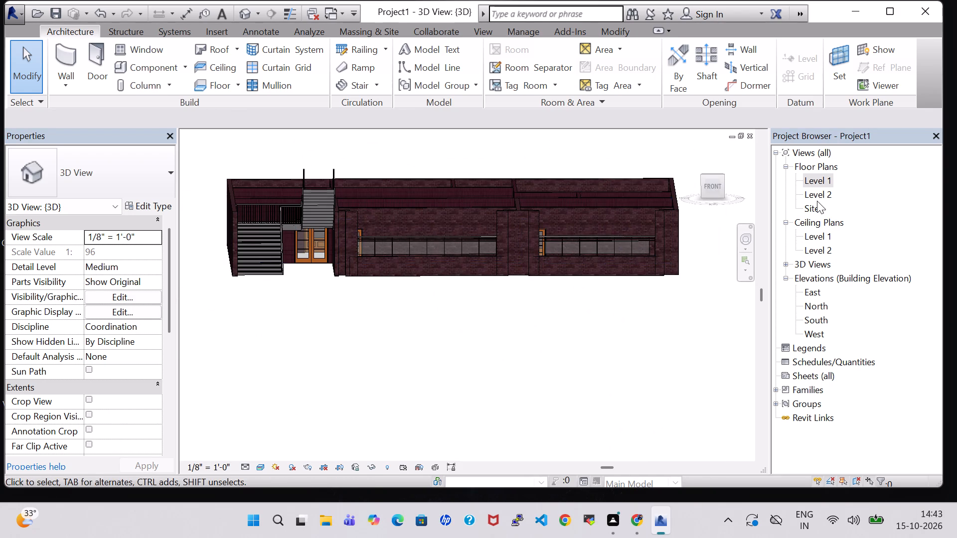
Start a Generic - 12" floor on Level 1 and sketch its straight boundary line along the north wall's outer face.
double_click(815, 182)
scroll(630, 262, "down", 2)
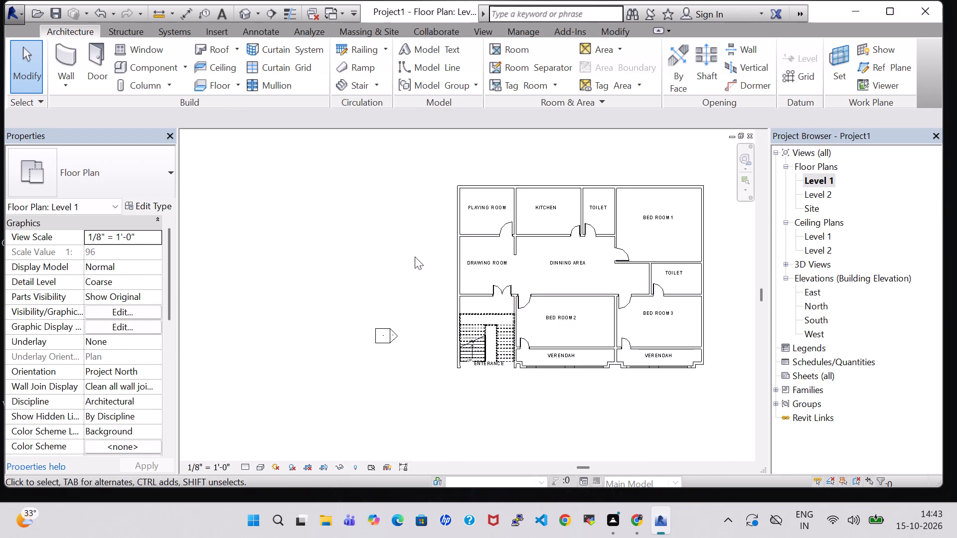
middle_click_drag(372, 254, 323, 254)
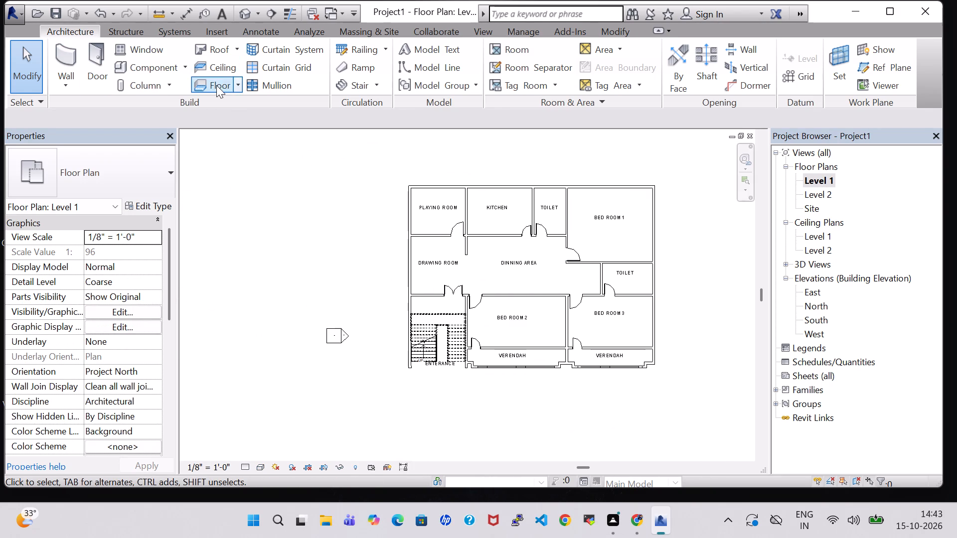
left_click(216, 85)
scroll(377, 156, "up", 4)
scroll(409, 210, "up", 3)
middle_click_drag(409, 210, 311, 177)
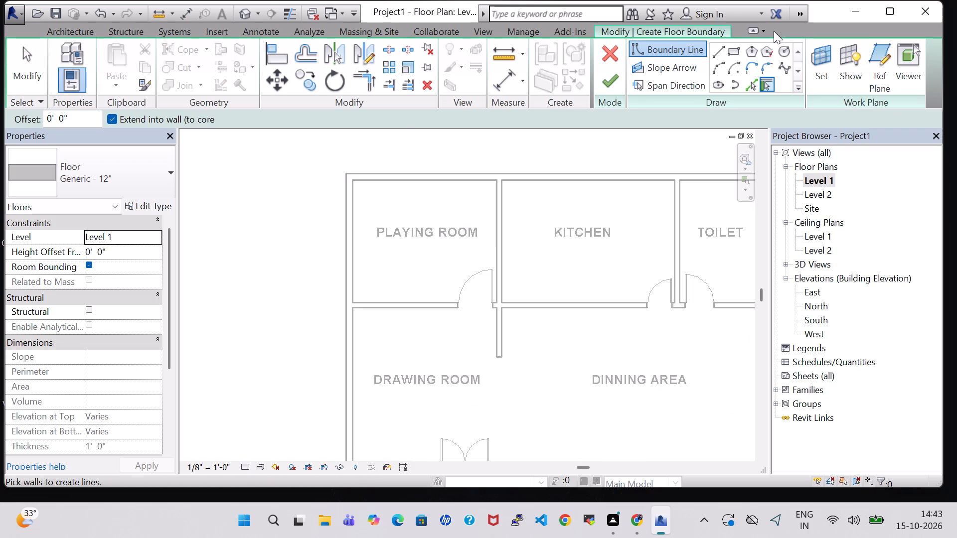
left_click(722, 49)
scroll(437, 143, "down", 2)
scroll(395, 159, "up", 3)
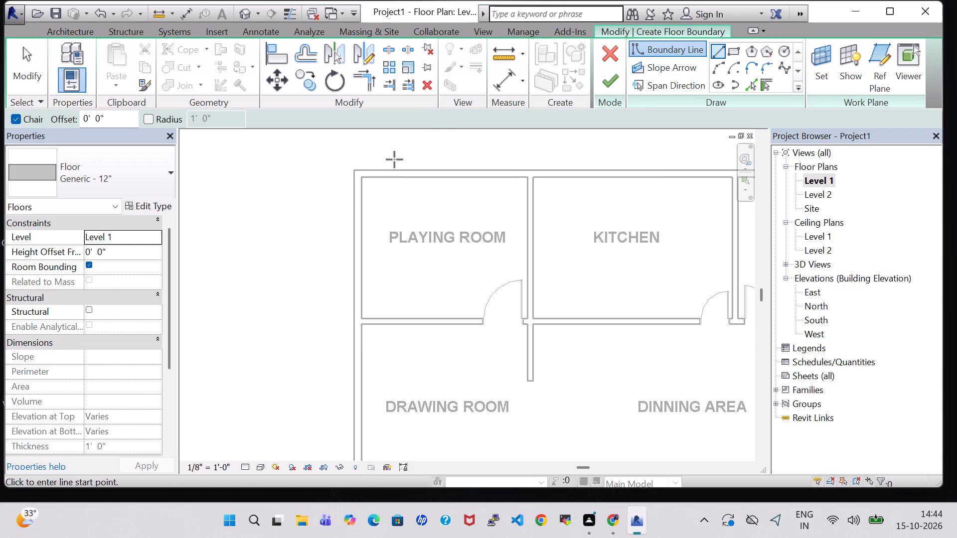
left_click(355, 170)
middle_click_drag(596, 168, 455, 168)
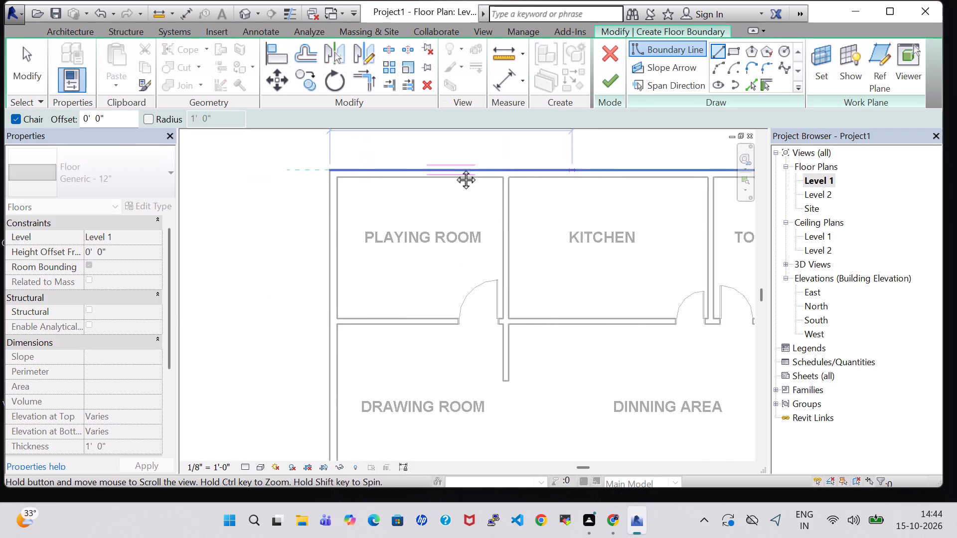
middle_click_drag(455, 168, 371, 168)
middle_click_drag(618, 179, 330, 179)
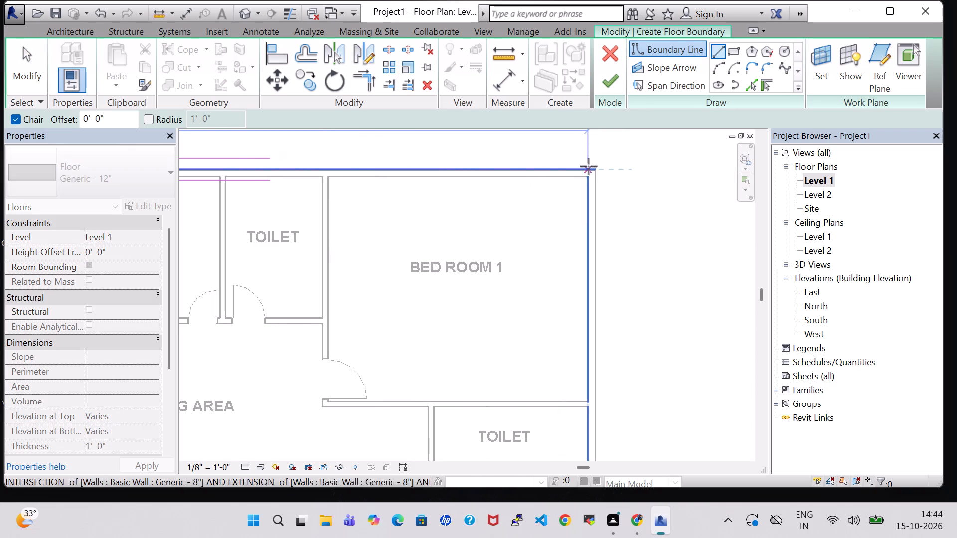
left_click(594, 169)
Continue the floor boundary along the east wall's outer face and around the front of the verandah south of Bed Room 3.
middle_click_drag(594, 342, 606, 123)
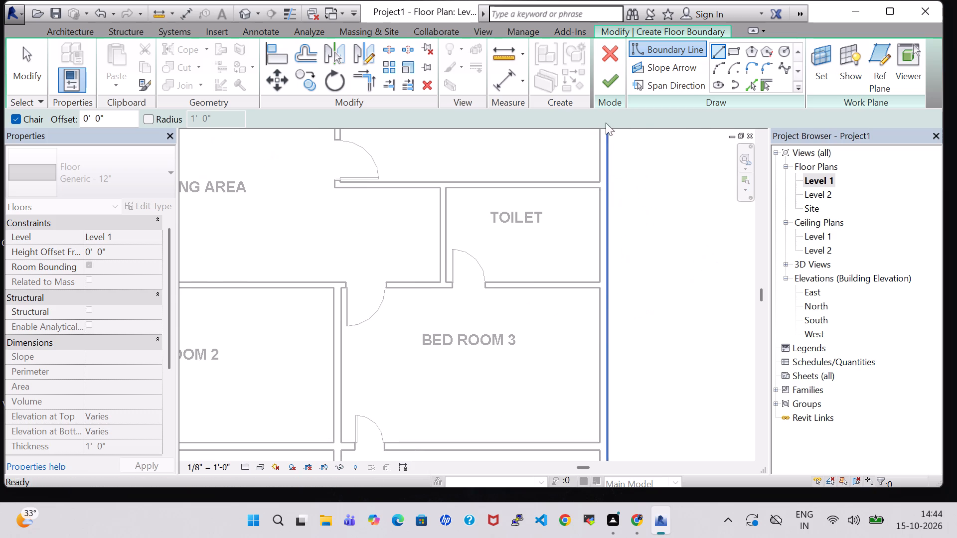
middle_click_drag(607, 356, 604, 223)
scroll(604, 223, "down", 2)
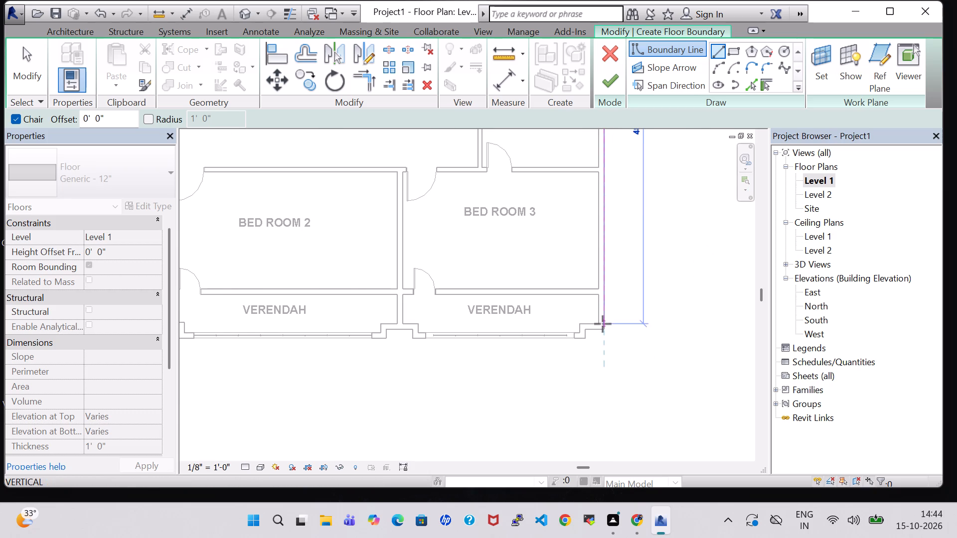
left_click(604, 331)
scroll(604, 331, "up", 5)
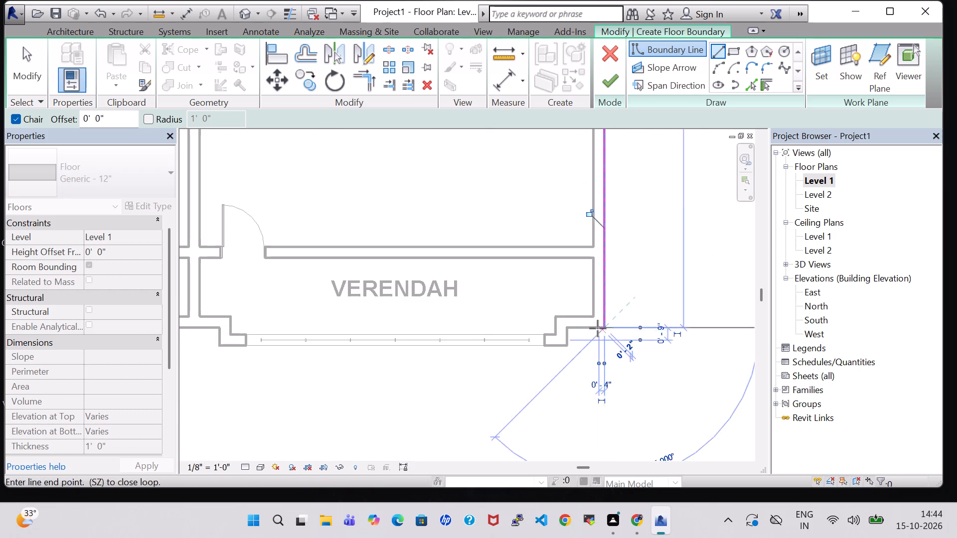
left_click(573, 332)
left_click(569, 348)
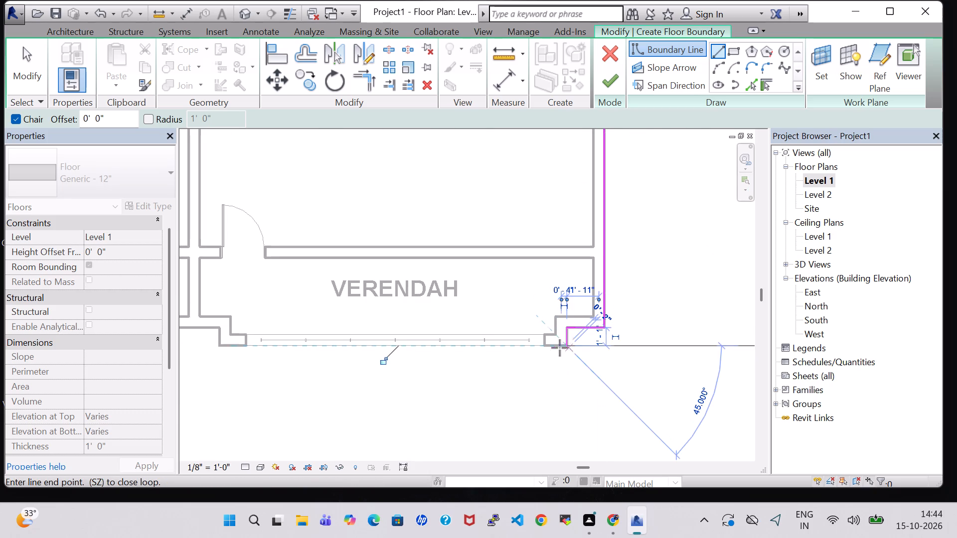
left_click(217, 347)
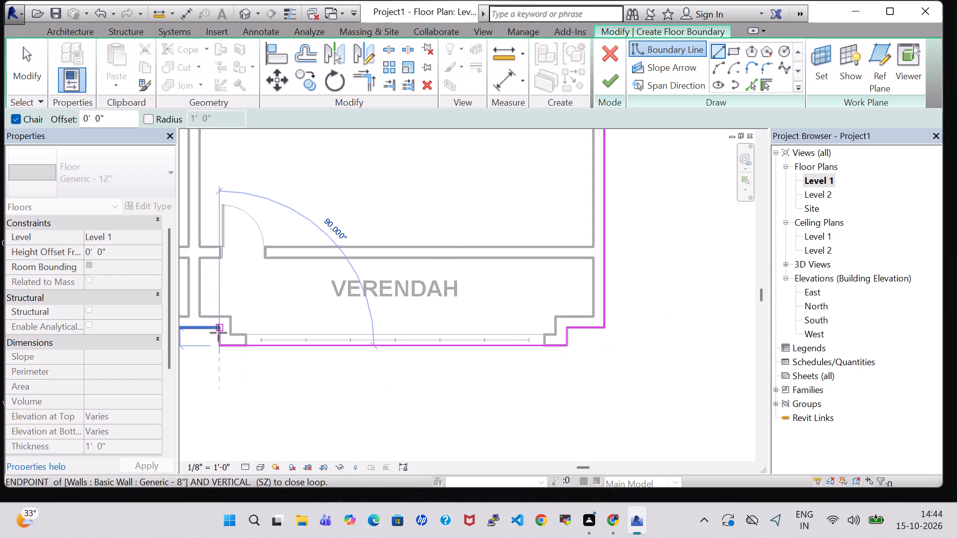
Continue the boundary through the 3' - 2" recess between the verandahs, along the western verandah's front and its notch to the entrance's east wall end.
left_click(218, 333)
middle_click_drag(218, 333, 547, 310)
left_click(495, 305)
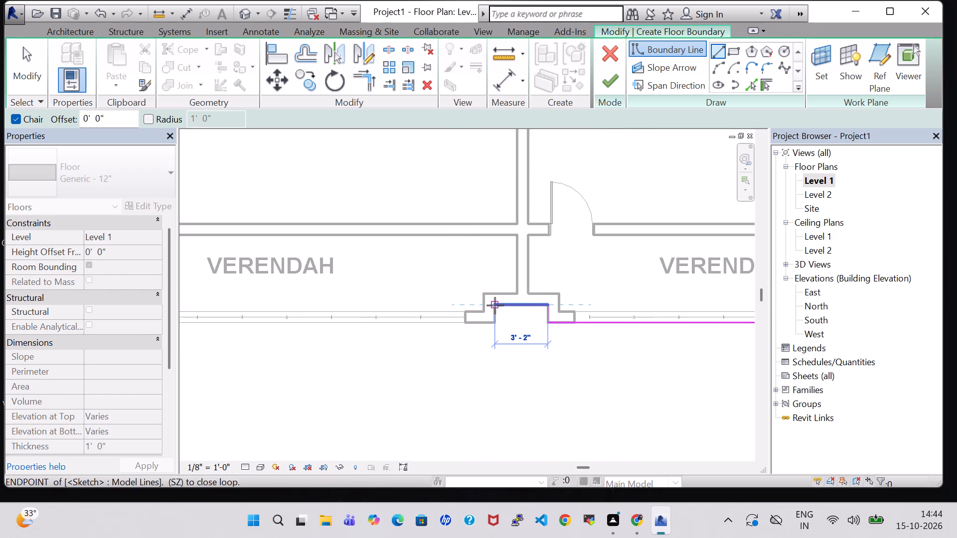
left_click(495, 318)
middle_click_drag(439, 319, 823, 317)
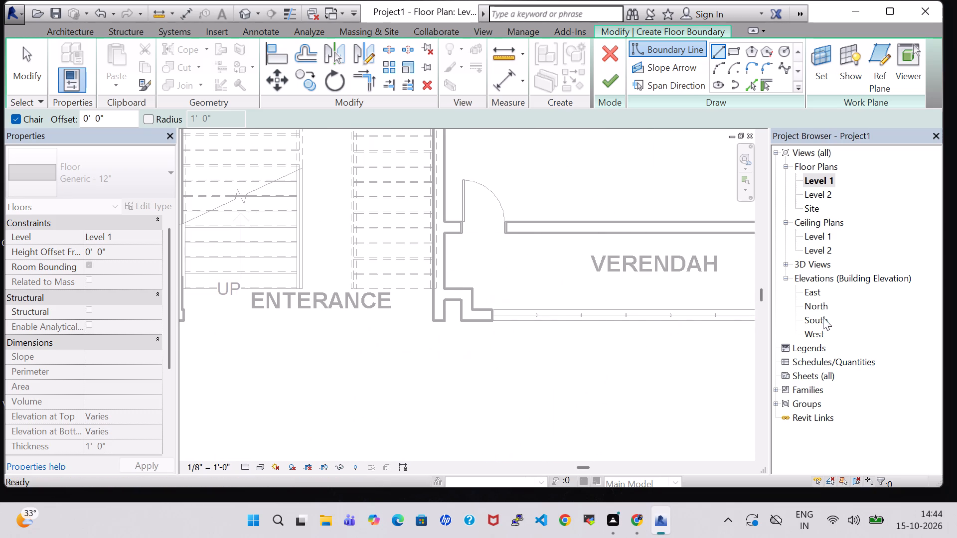
left_click(461, 321)
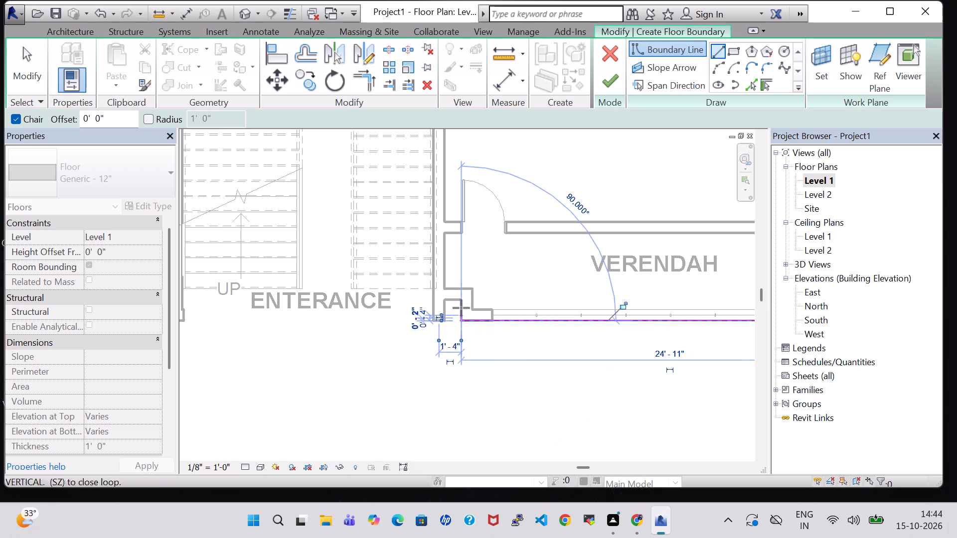
left_click(461, 303)
left_click(448, 302)
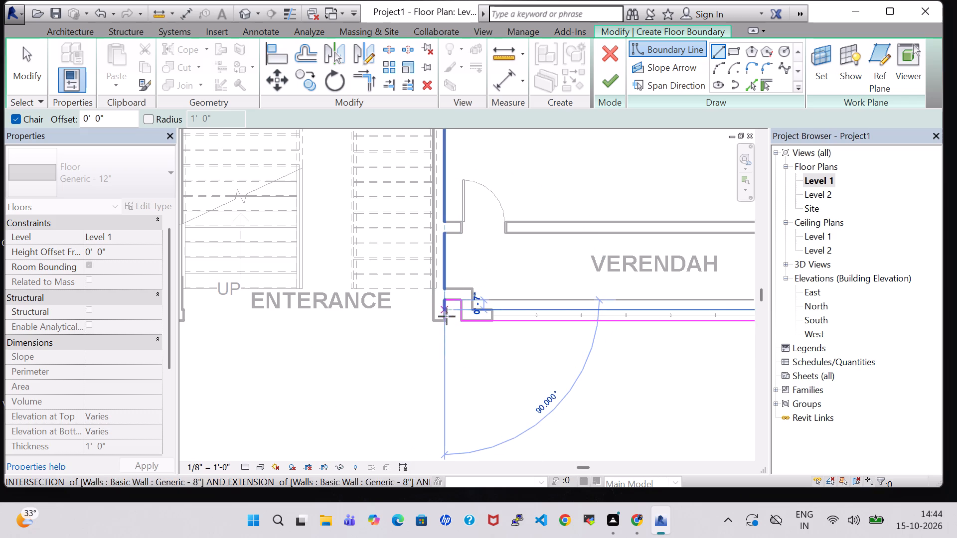
left_click(447, 316)
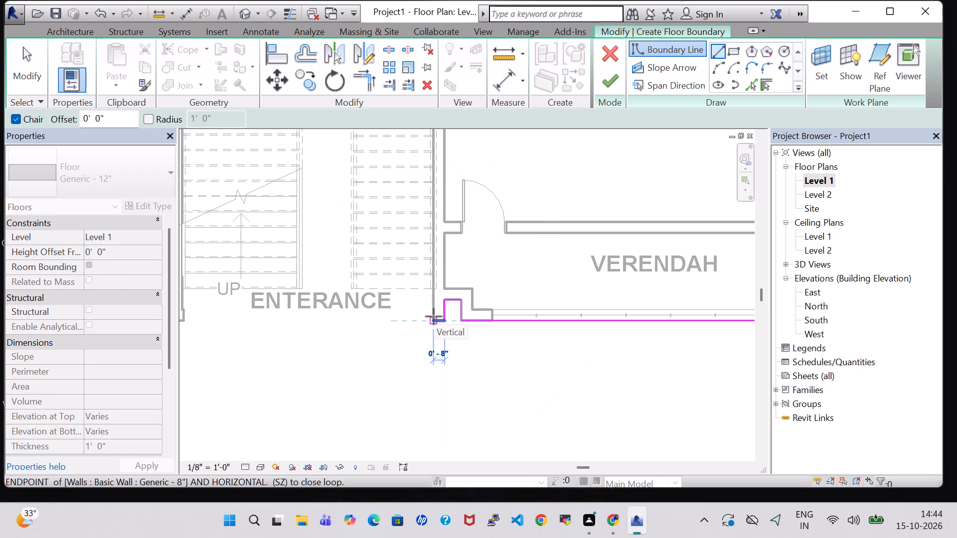
left_click(434, 316)
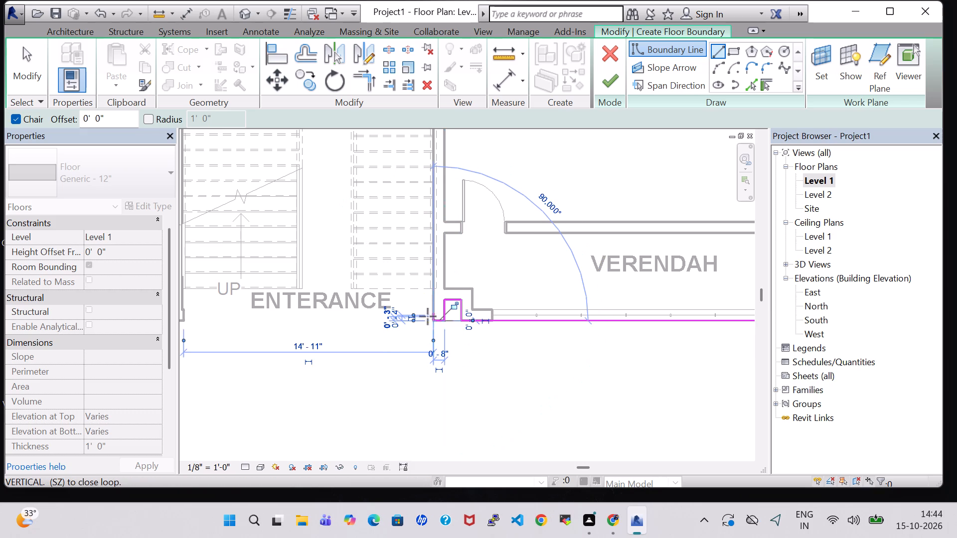
Route the boundary around the inner wall faces of the entrance stair bay, about 20' deep, and across the west wall's south end.
scroll(386, 313, "down", 1)
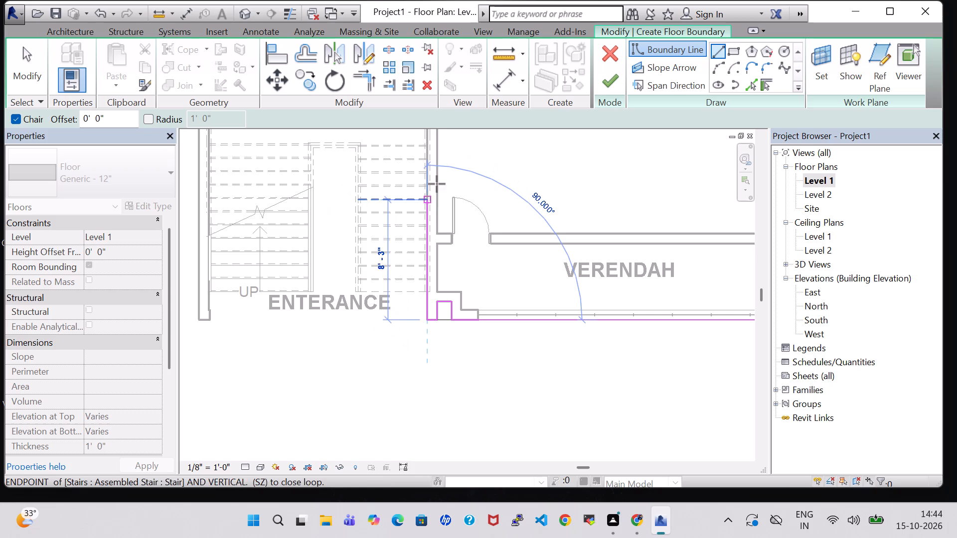
middle_click_drag(425, 183, 431, 287)
middle_click_drag(431, 282, 426, 324)
left_click(428, 179)
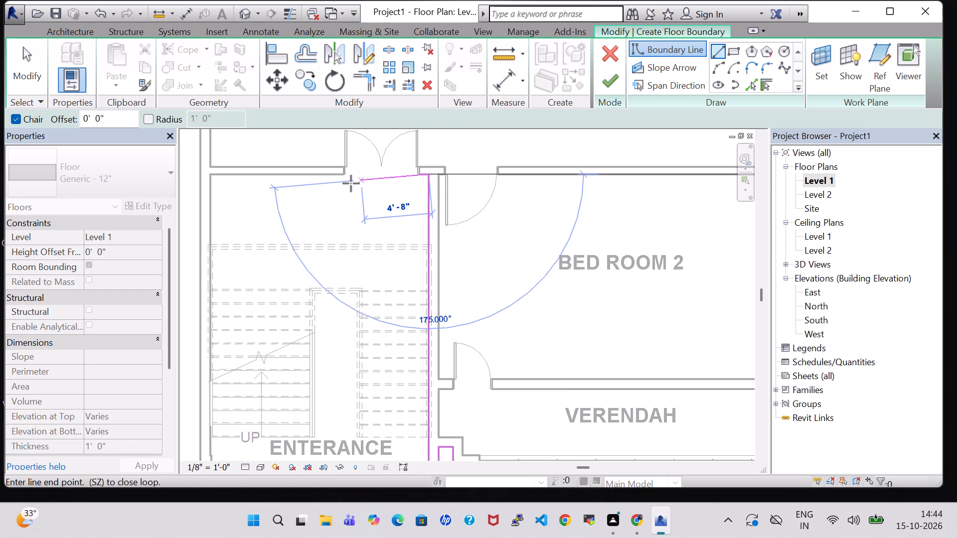
left_click(215, 175)
middle_click_drag(216, 256, 394, 184)
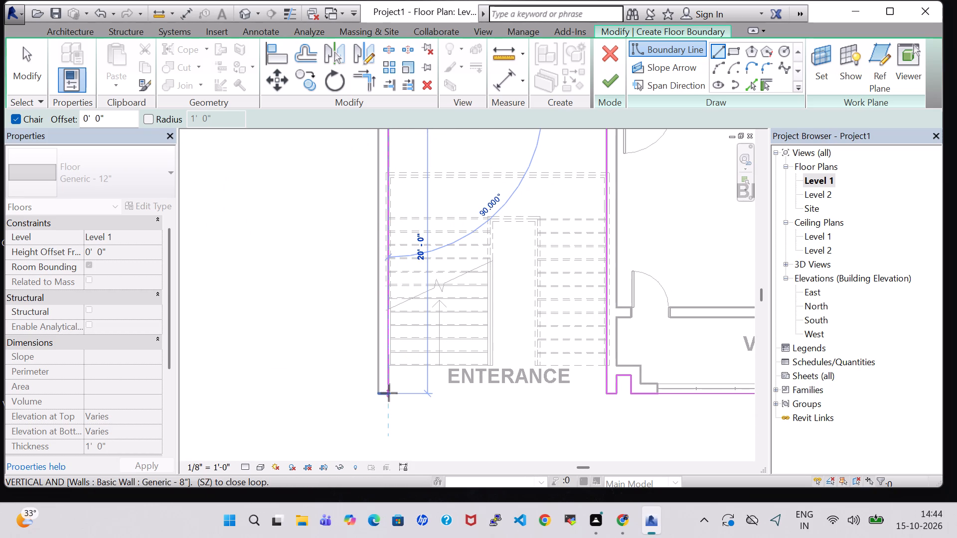
scroll(389, 393, "up", 5)
left_click(390, 394)
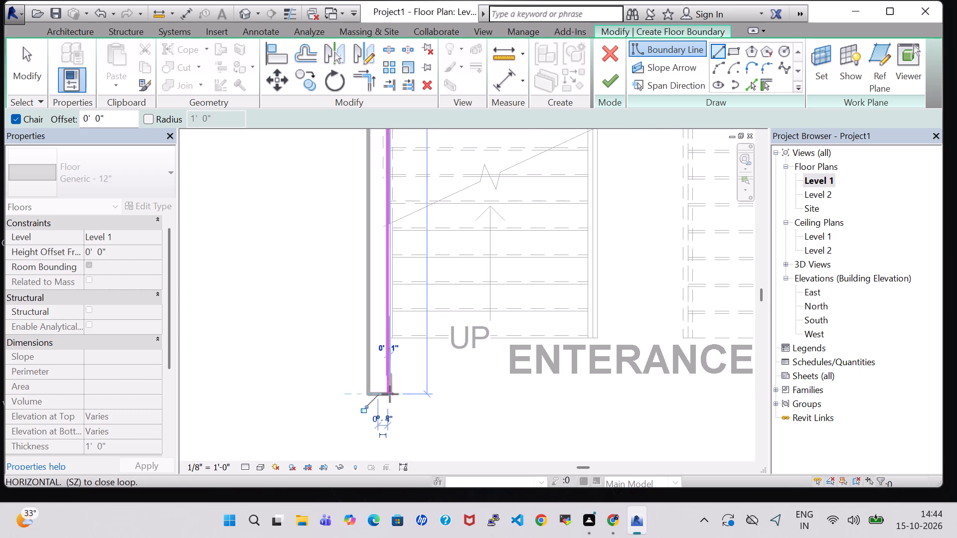
left_click(369, 394)
Run the boundary along the west wall's outer face to the northwest corner, closing the loop, and finish the floor.
scroll(364, 240, "down", 2)
middle_click_drag(364, 240, 370, 322)
scroll(370, 322, "down", 1)
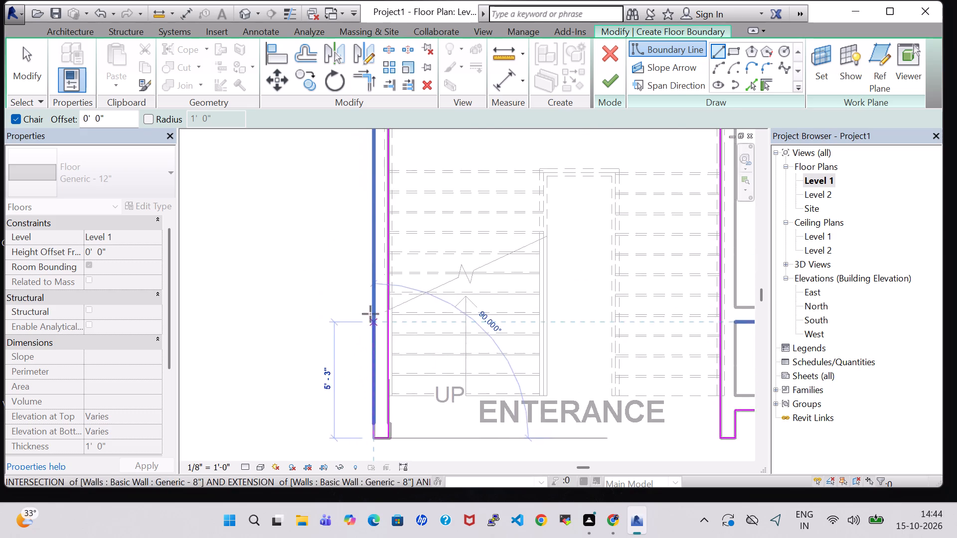
scroll(370, 299, "down", 1)
middle_click_drag(366, 299, 368, 322)
scroll(369, 298, "down", 2)
middle_click_drag(369, 244, 364, 319)
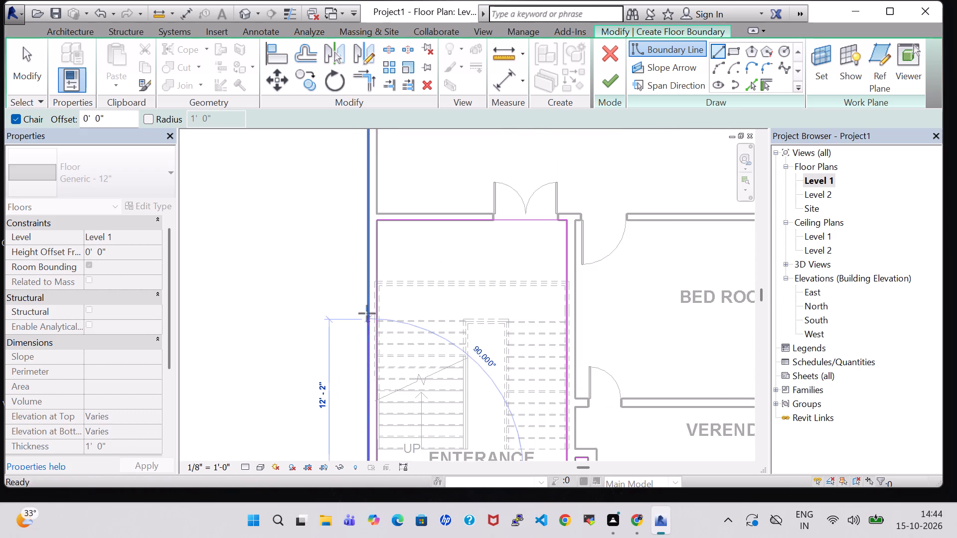
middle_click_drag(367, 269, 373, 384)
scroll(368, 297, "down", 1)
middle_click_drag(373, 320, 376, 403)
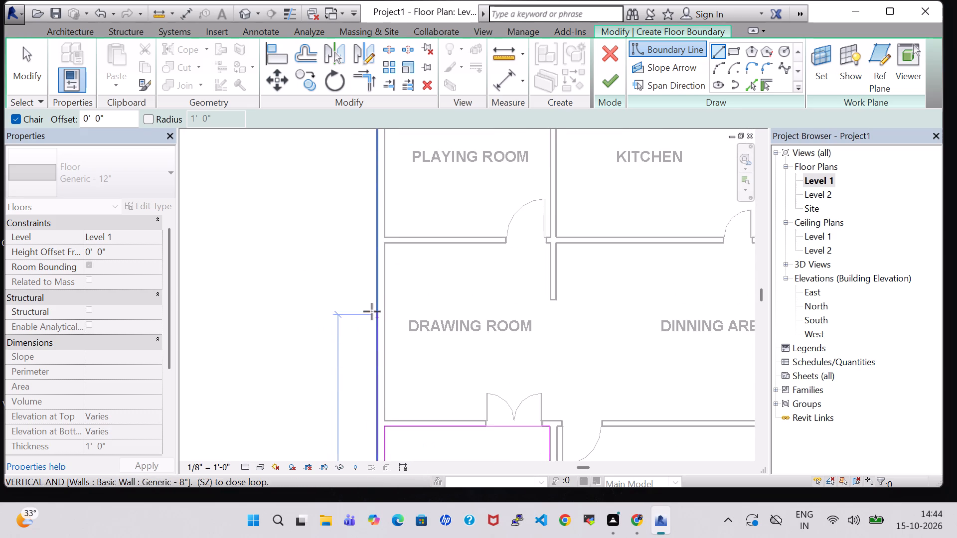
scroll(372, 311, "down", 1)
middle_click_drag(372, 311, 370, 431)
scroll(372, 428, "down", 1)
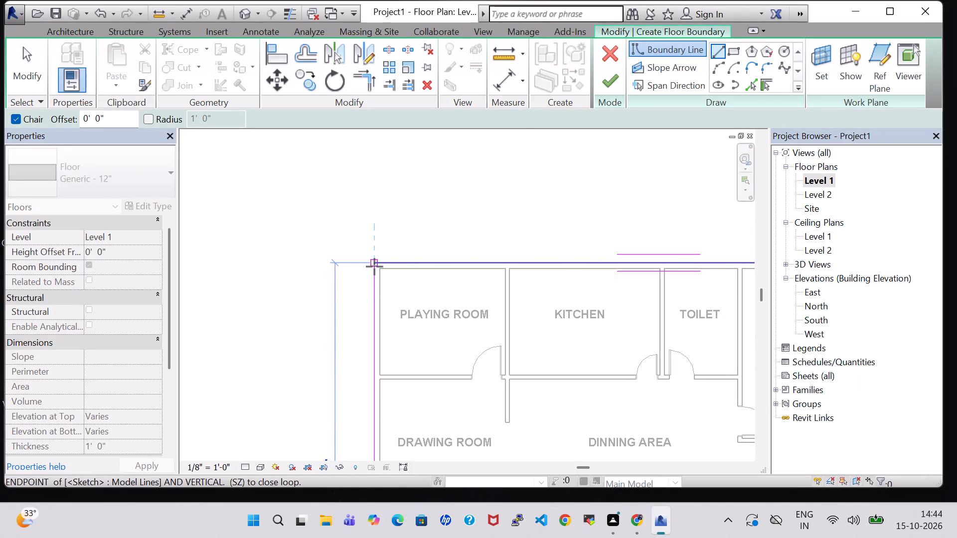
left_click(374, 267)
left_click(607, 90)
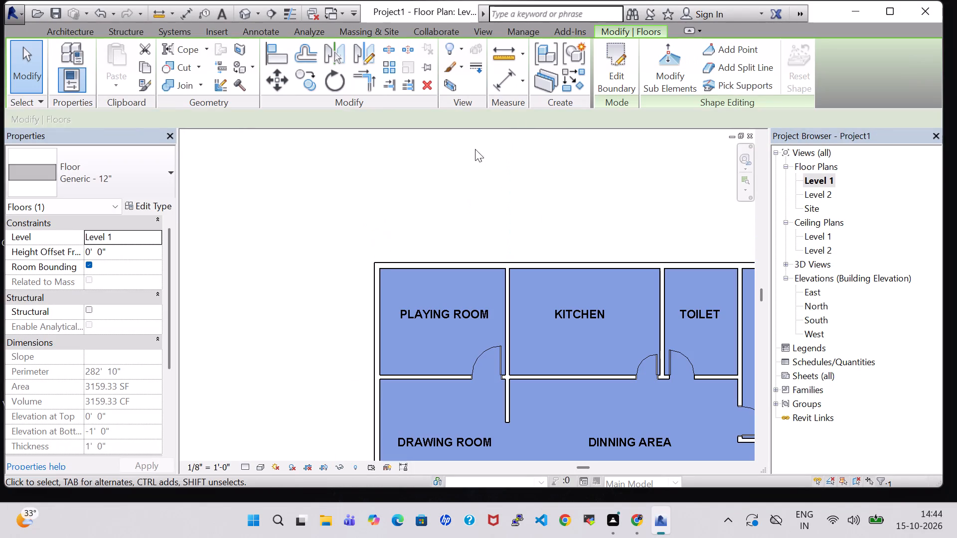
In the default 3D view, change the new floor's type to Wood Joist 10" - Wood Finish.
left_click(243, 17)
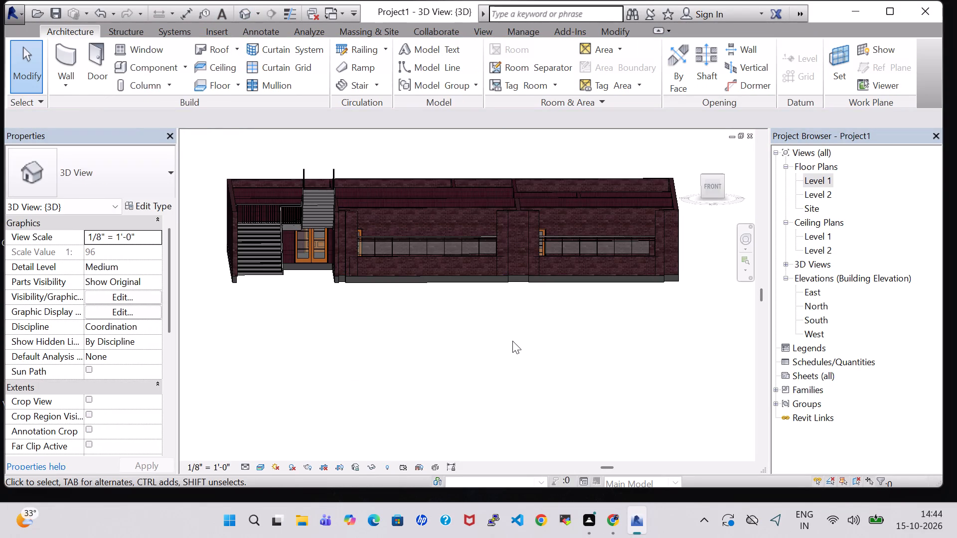
left_click(439, 283)
left_click(126, 176)
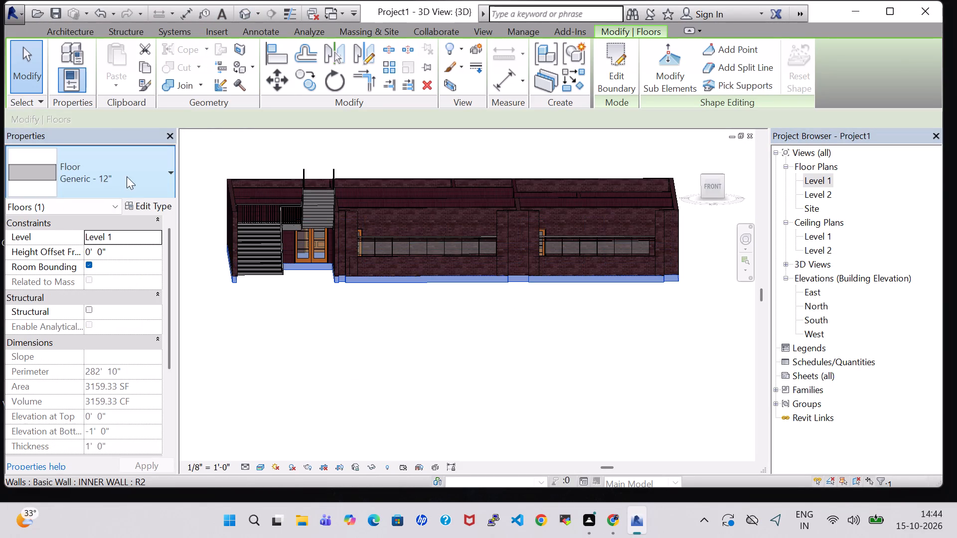
left_click(126, 382)
left_click(518, 363)
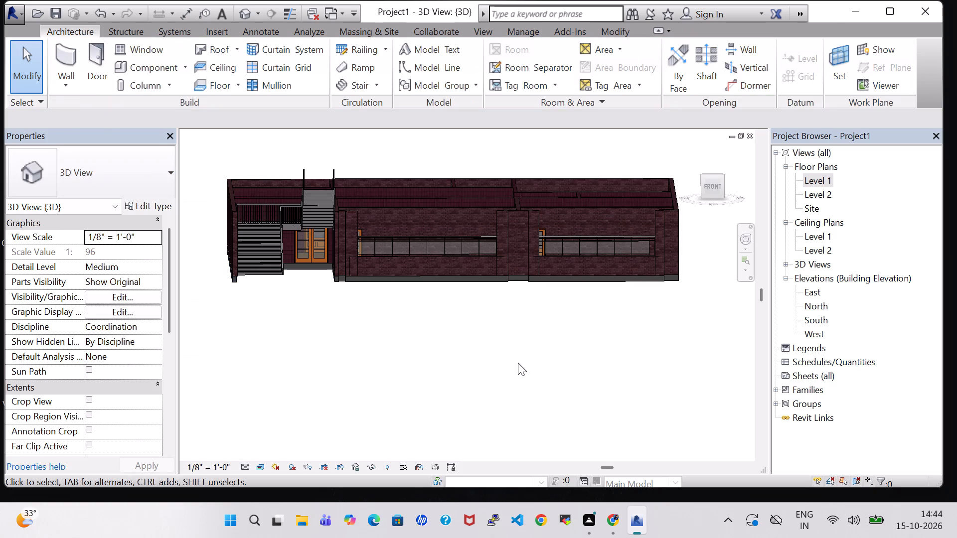
Examine the wood-finish floor inside the rooms and its slab edge from above and from the front in 3D.
middle_click_drag(690, 261, 677, 352, "shift")
middle_click_drag(526, 306, 495, 442)
middle_click_drag(615, 139, 641, 213, "shift")
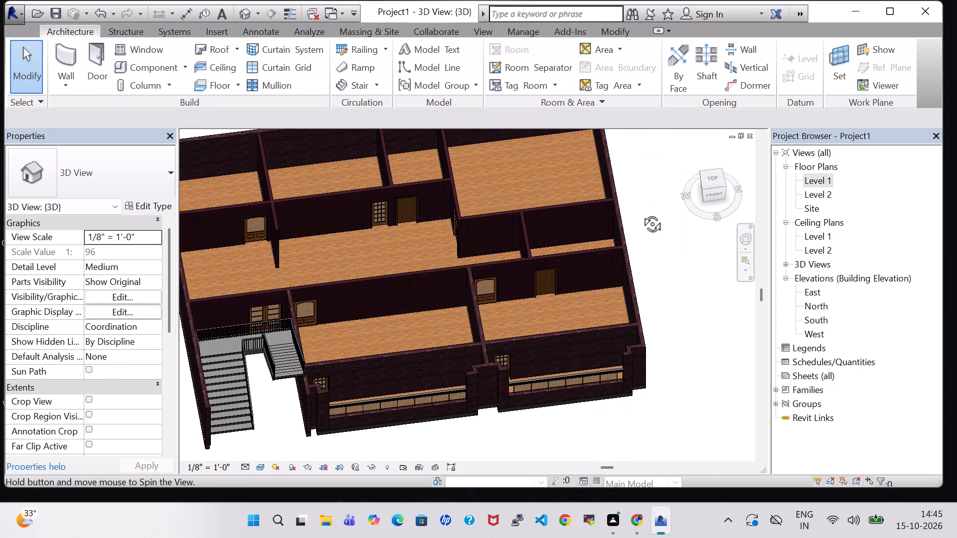
middle_click_drag(641, 213, 609, 166, "shift")
middle_click_drag(514, 426, 549, 390, "shift")
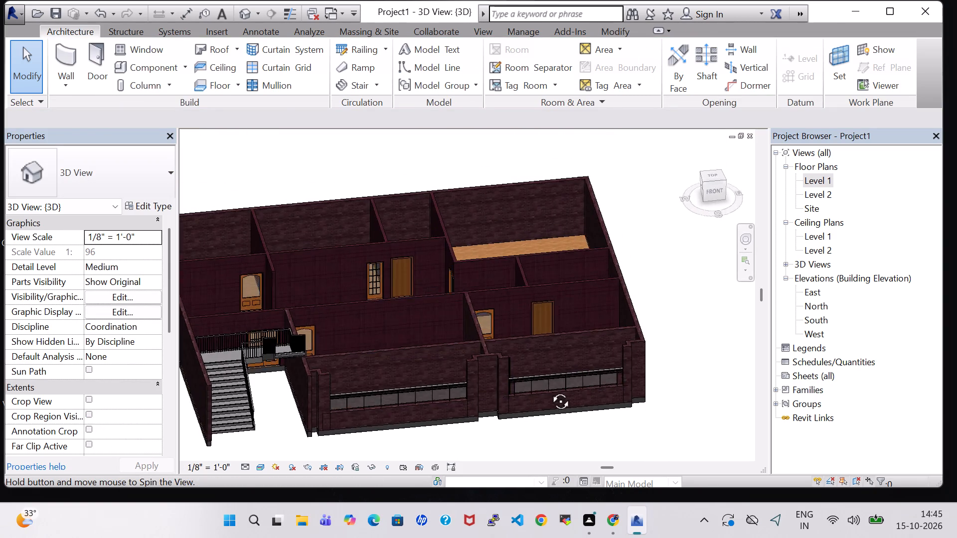
middle_click_drag(549, 390, 529, 322, "shift")
middle_click_drag(564, 444, 582, 426, "shift")
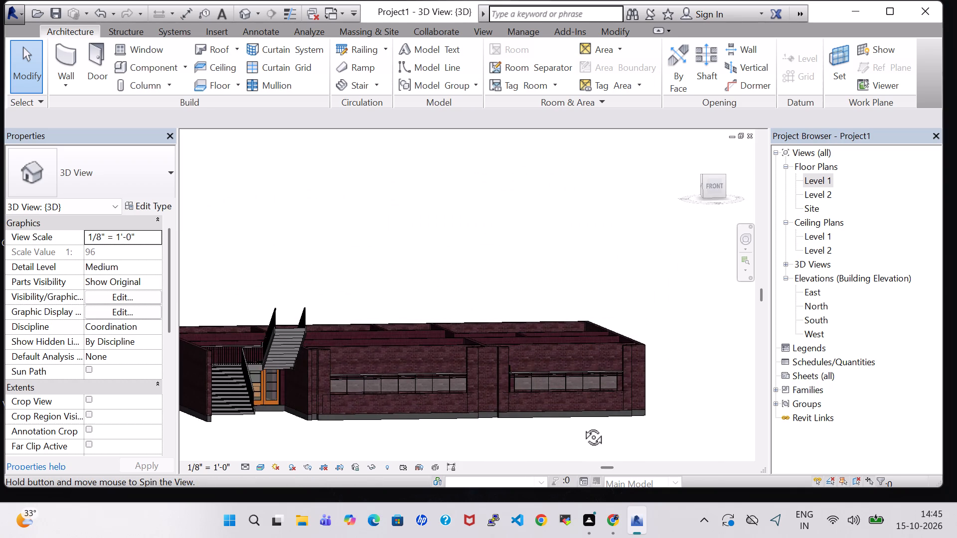
middle_click_drag(582, 426, 578, 426, "shift")
In the Level 1 floor plan, start a toposurface at elevation 0' 0" with points at the entrance bay's two inner north corners.
double_click(821, 182)
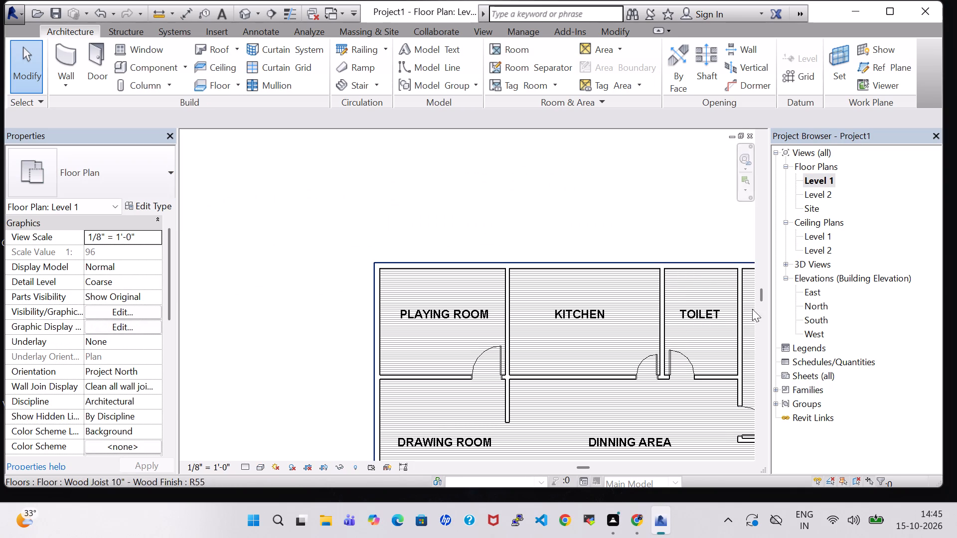
left_click(385, 32)
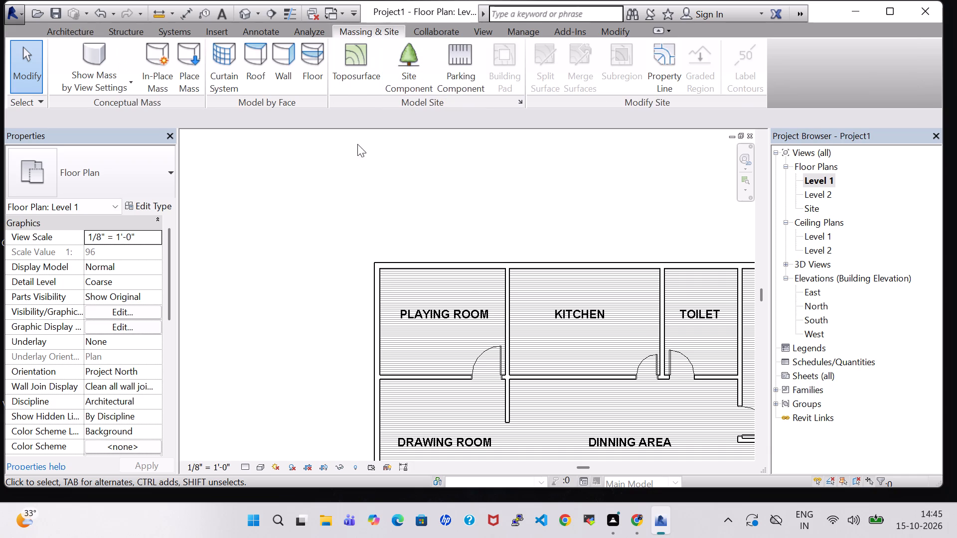
scroll(359, 161, "down", 2)
middle_click_drag(414, 178, 338, 146)
scroll(338, 146, "down", 1)
middle_click_drag(406, 160, 410, 134)
left_click(371, 51)
scroll(249, 230, "up", 5)
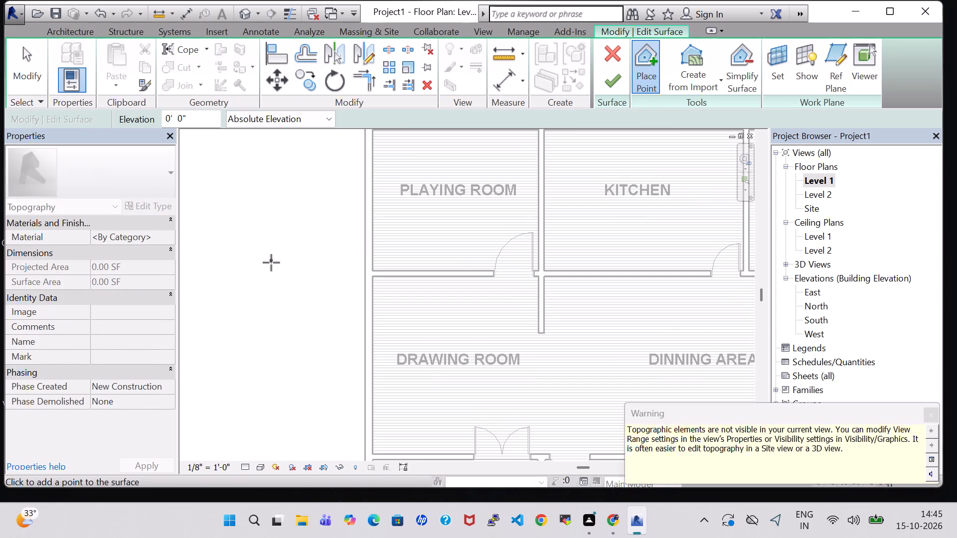
middle_click_drag(271, 263, 300, 95)
scroll(430, 308, "up", 4)
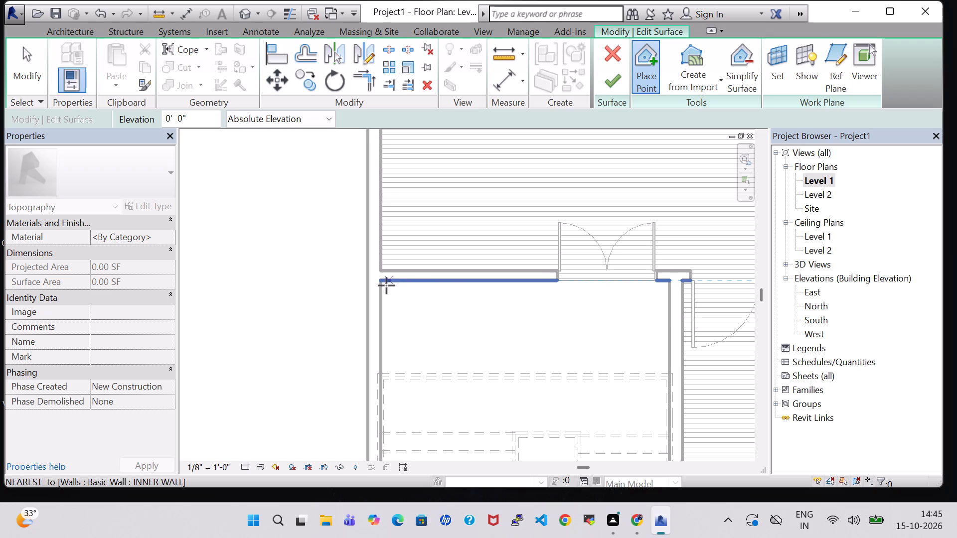
left_click(383, 283)
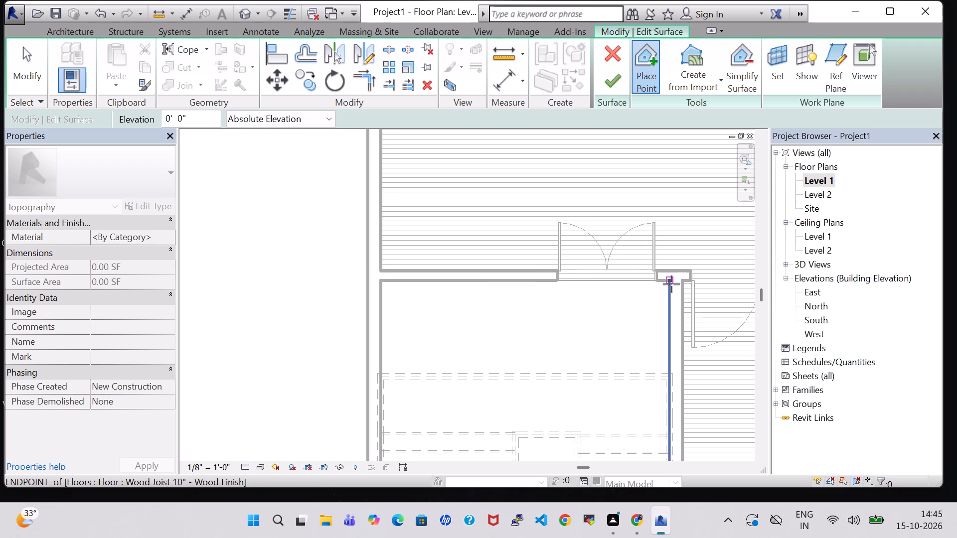
scroll(667, 282, "up", 6)
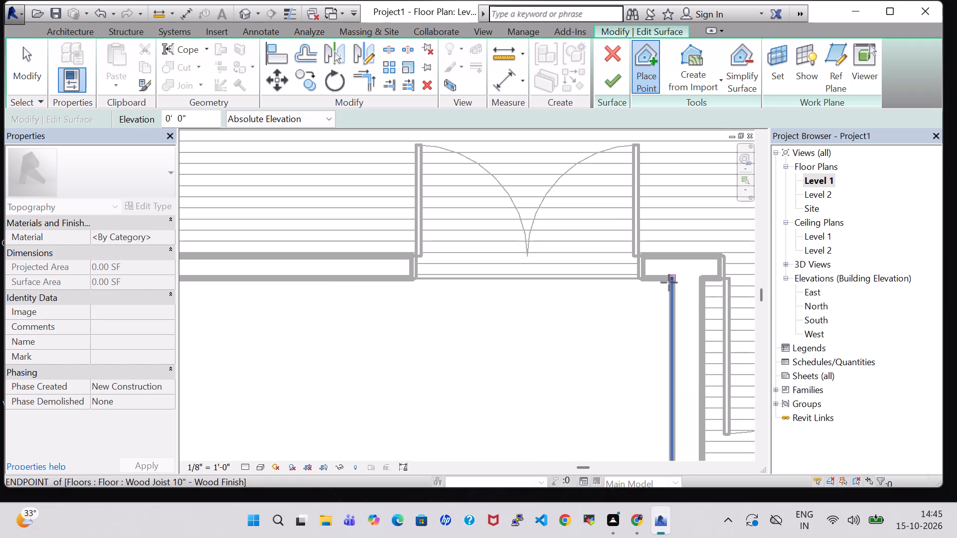
left_click(666, 284)
Place the toposurface's remaining points at the entrance bay's southeast and southwest wall ends, and finish the surface.
middle_click_drag(653, 351, 652, 214)
scroll(652, 214, "down", 2)
scroll(647, 348, "down", 2)
middle_click_drag(639, 367, 627, 262)
scroll(627, 261, "down", 2)
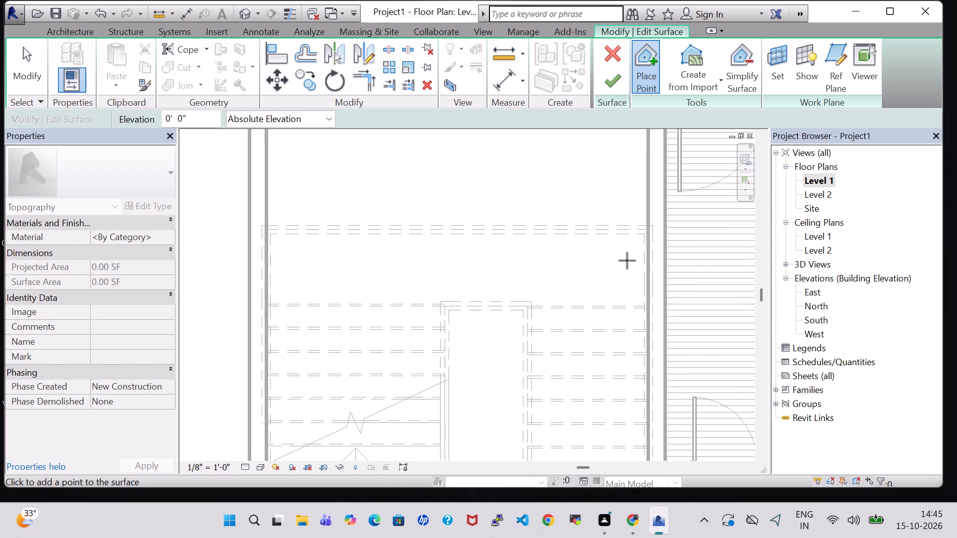
middle_click_drag(627, 261, 615, 160)
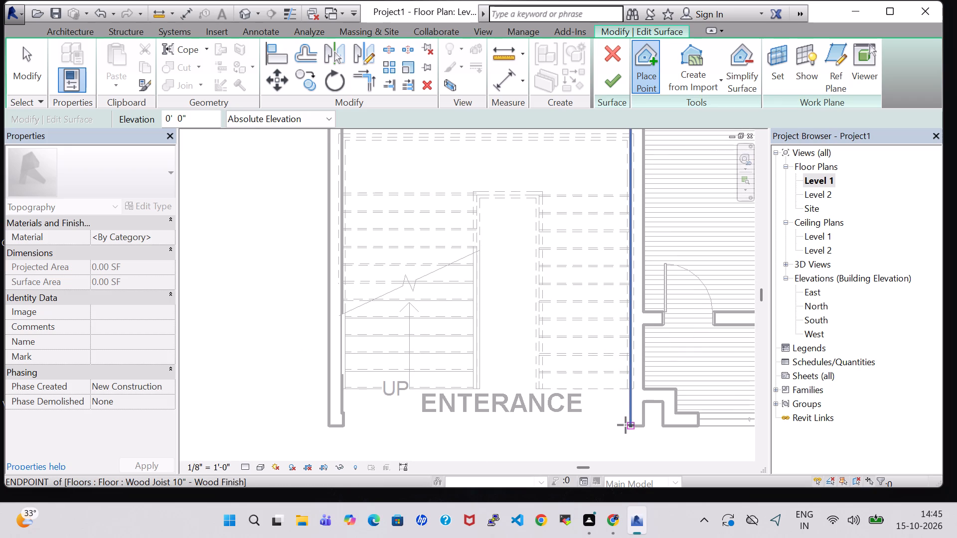
left_click(629, 426)
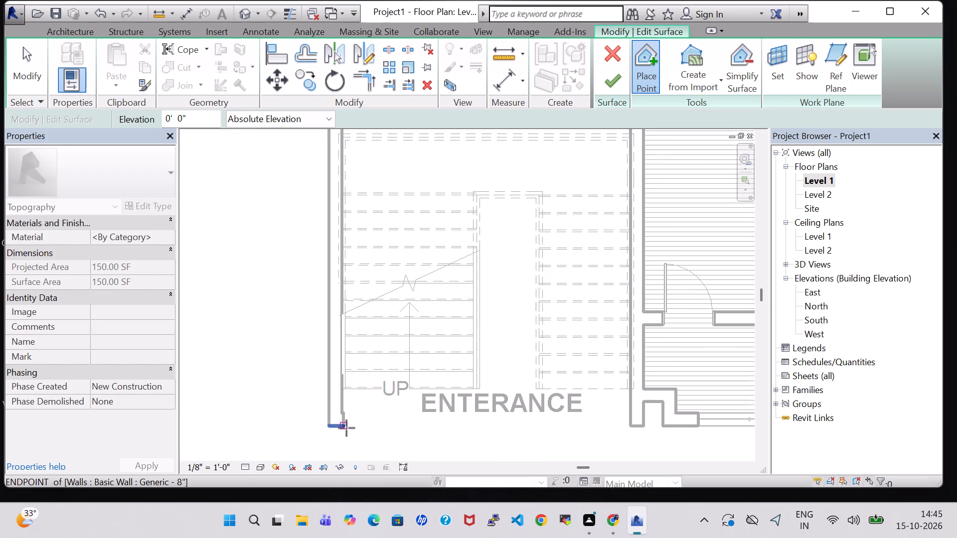
left_click(346, 426)
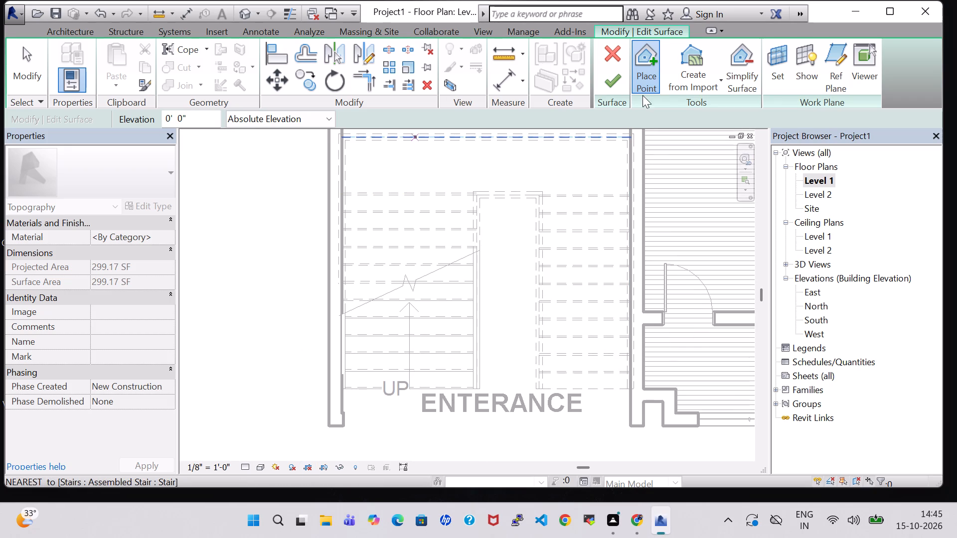
left_click(618, 85)
Examine the new toposurface under the entrance stair from the front and from above in the default 3D view.
left_click(244, 17)
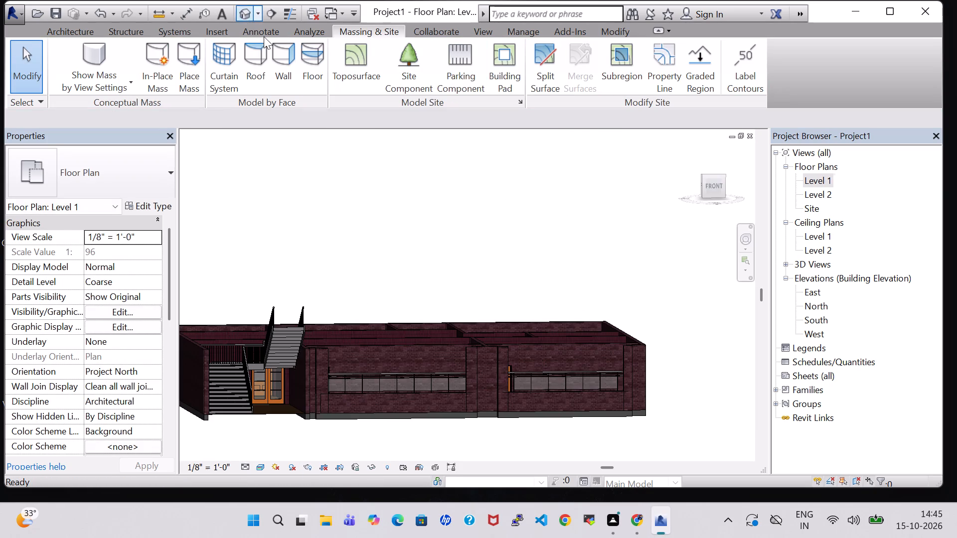
middle_click_drag(537, 191, 523, 224, "shift")
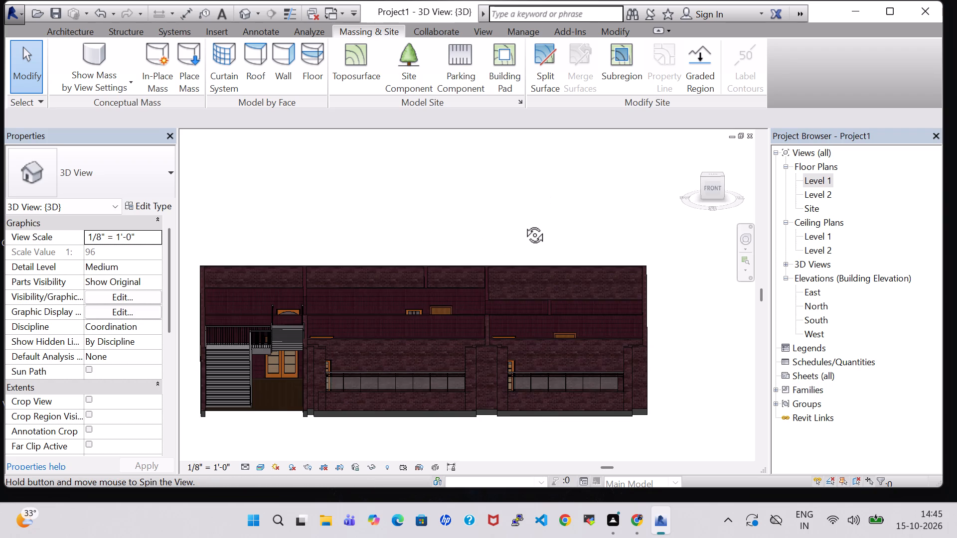
middle_click_drag(523, 224, 529, 227, "shift")
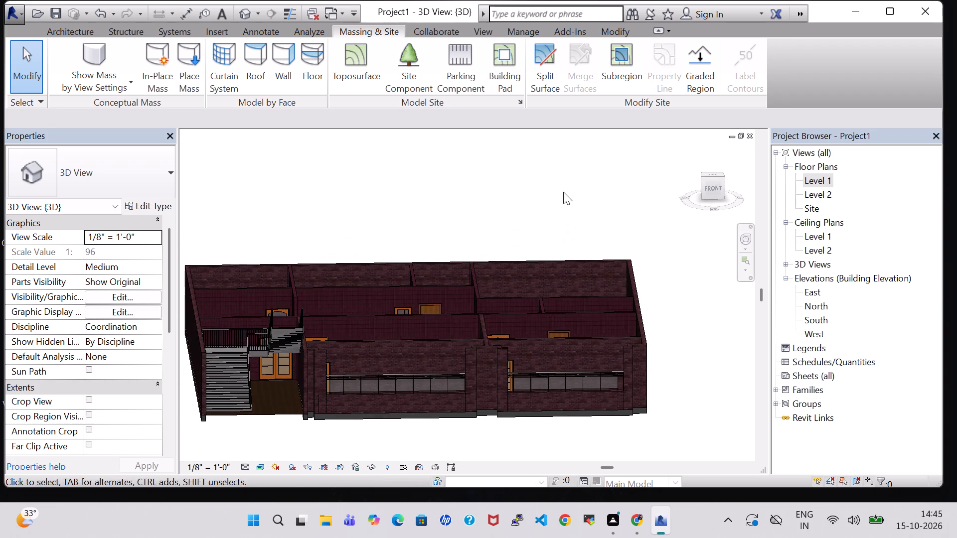
middle_click_drag(564, 190, 559, 172, "shift")
scroll(672, 330, "down", 1)
middle_click_drag(675, 338, 676, 331, "shift")
middle_click(676, 331, "shift")
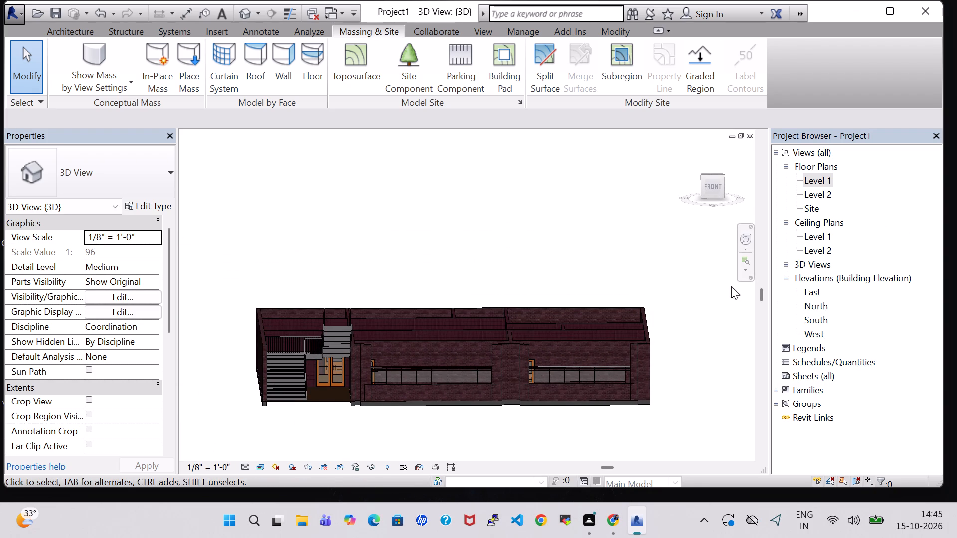
middle_click_drag(694, 333, 658, 346, "shift")
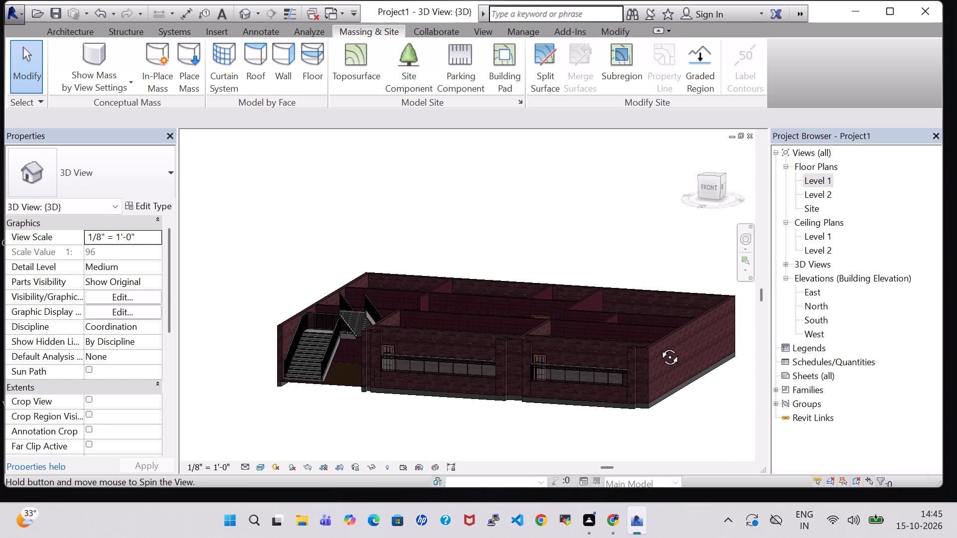
middle_click_drag(658, 346, 676, 359, "shift")
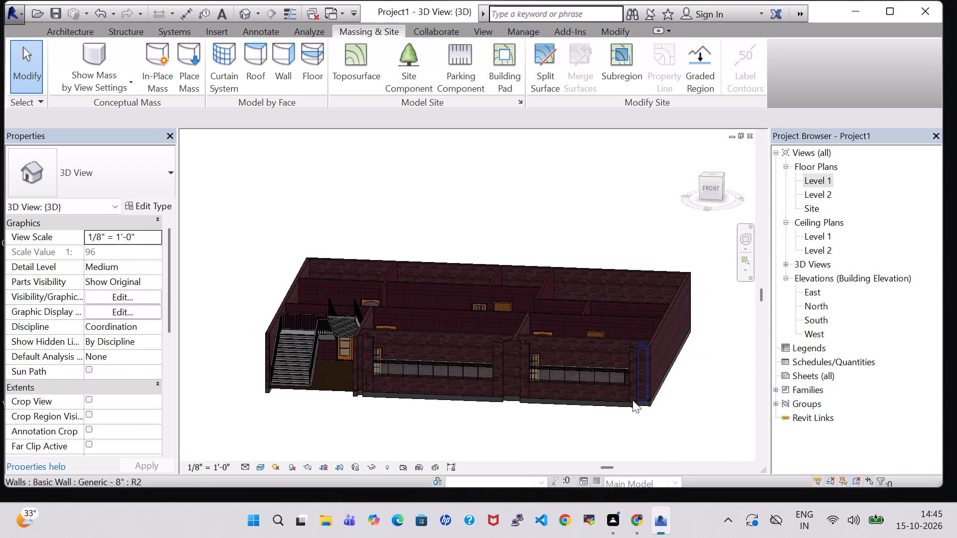
middle_click_drag(577, 428, 580, 408, "shift")
middle_click_drag(685, 388, 631, 410, "shift")
Examine the verandahs, bedrooms, dining area and entrance stair up close in 3D, checking the wood floor and doors.
scroll(532, 382, "up", 5)
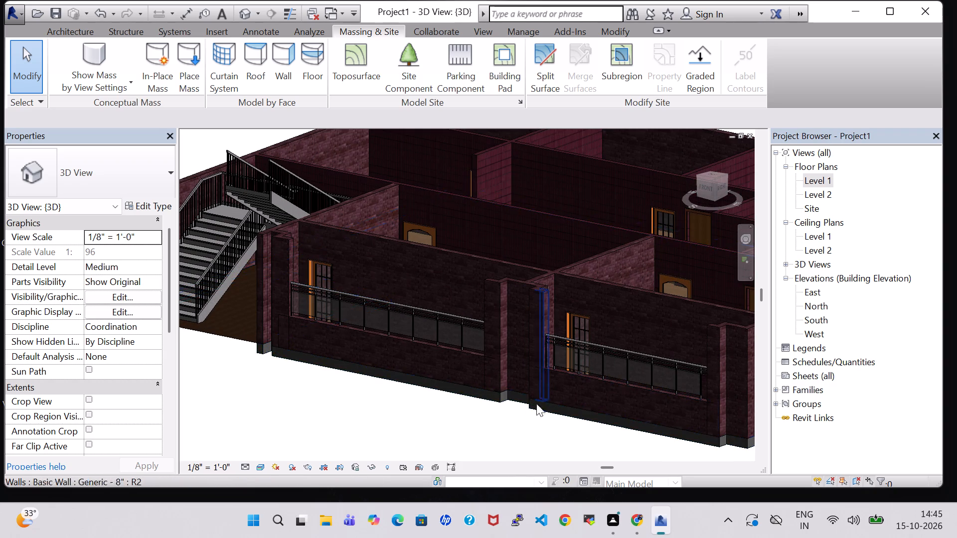
middle_click_drag(528, 421, 542, 471)
middle_click_drag(544, 418, 557, 421)
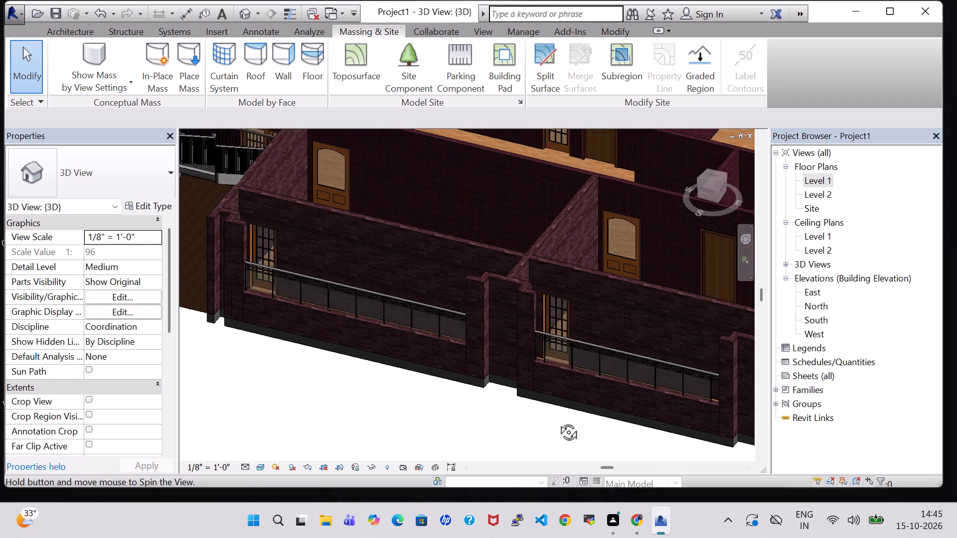
middle_click_drag(557, 421, 572, 474)
middle_click_drag(547, 422, 536, 465, "shift")
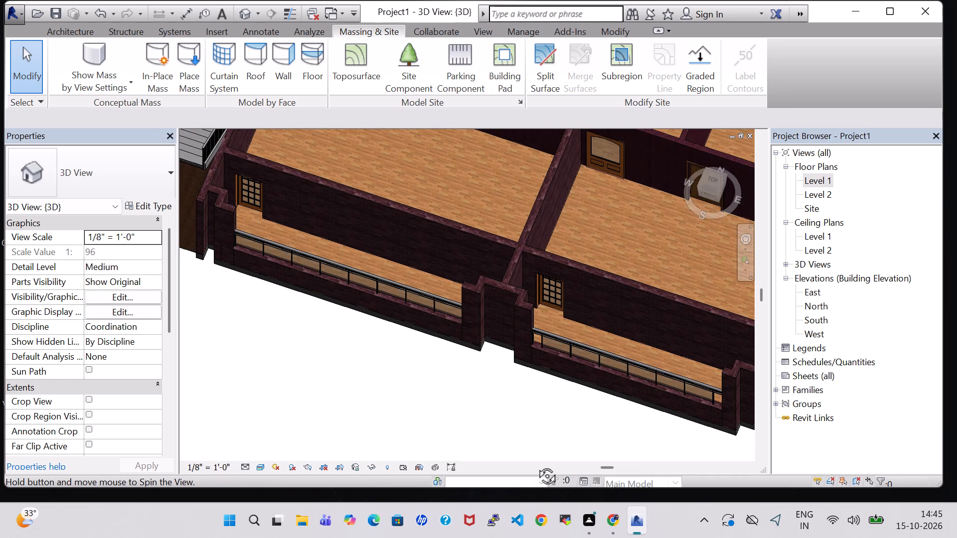
middle_click_drag(536, 465, 505, 400, "shift")
middle_click_drag(698, 287, 563, 277, "shift")
middle_click_drag(563, 297, 345, 170)
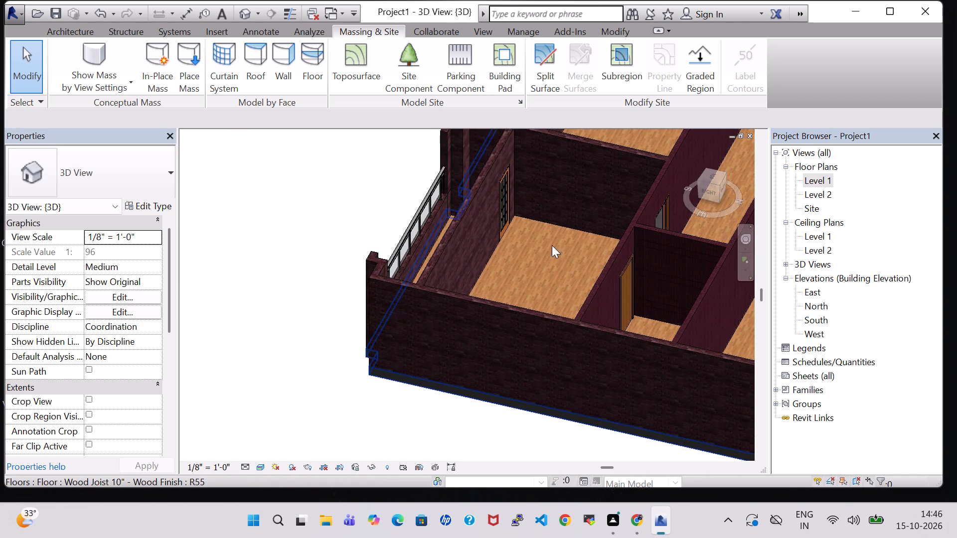
middle_click_drag(552, 245, 606, 233, "shift")
middle_click_drag(587, 186, 669, 352)
middle_click_drag(625, 223, 660, 214, "shift")
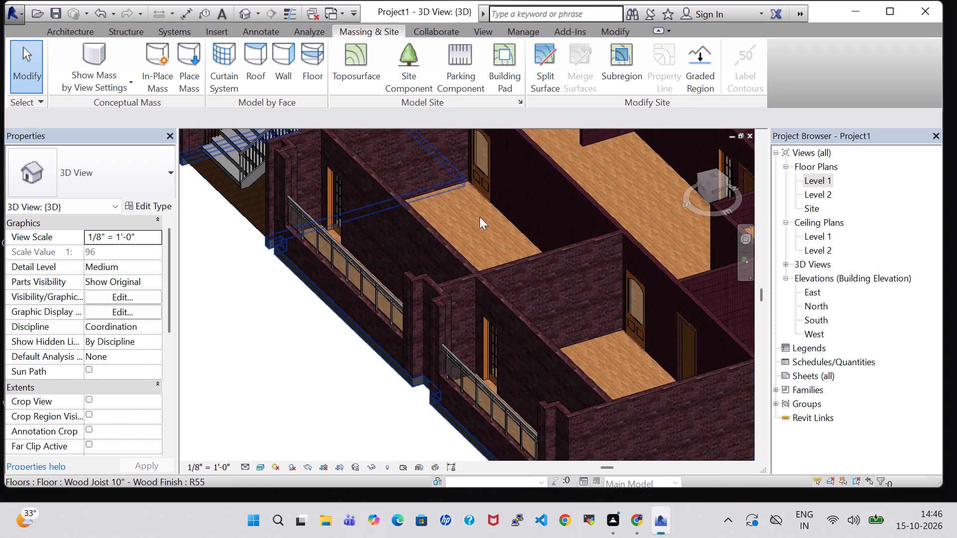
middle_click_drag(479, 217, 523, 315, "shift")
middle_click_drag(517, 254, 451, 424)
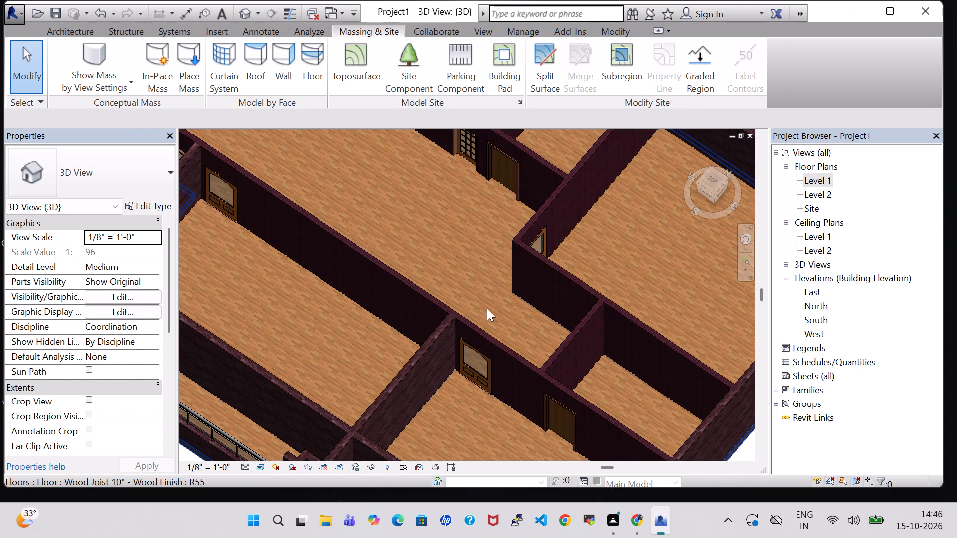
middle_click_drag(514, 311, 619, 297)
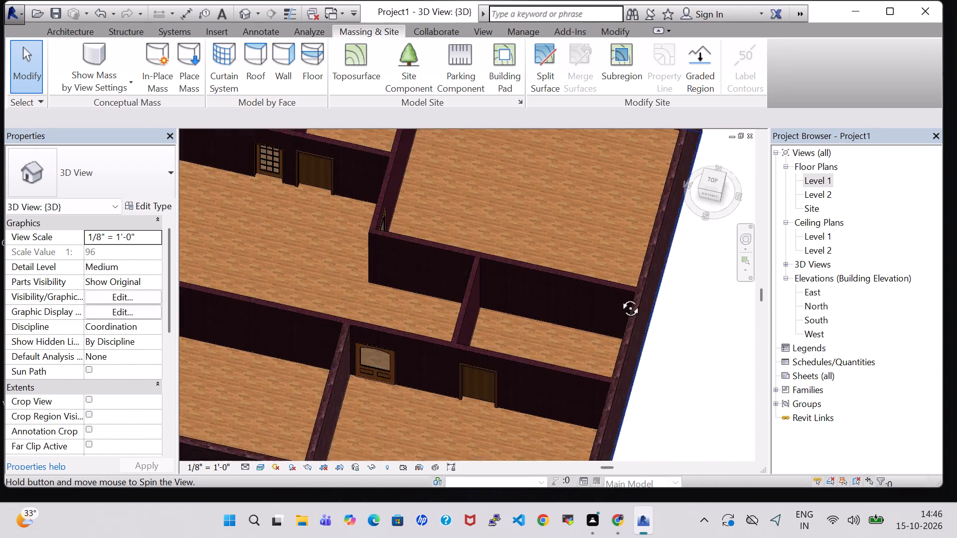
middle_click_drag(619, 297, 620, 294)
middle_click_drag(362, 232, 807, 202)
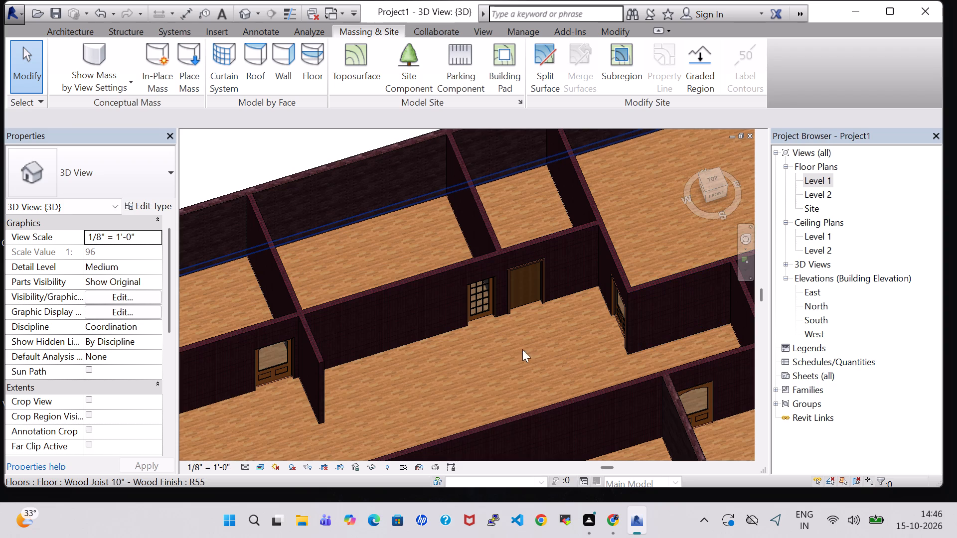
middle_click_drag(504, 349, 620, 253)
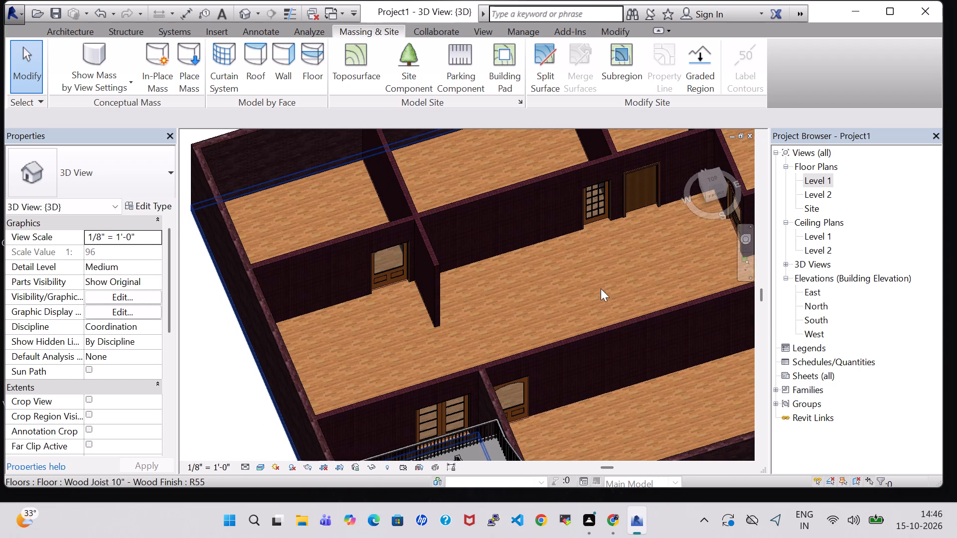
middle_click_drag(518, 293, 477, 251, "shift")
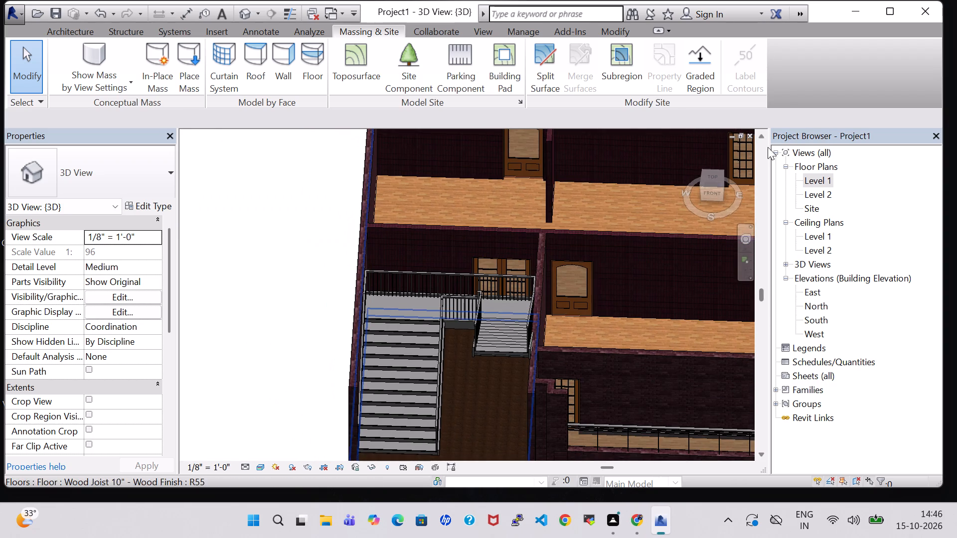
Examine the whole house from above and from the front in 3D, including the entrance bay and slab edge.
scroll(613, 254, "down", 6)
middle_click(620, 260)
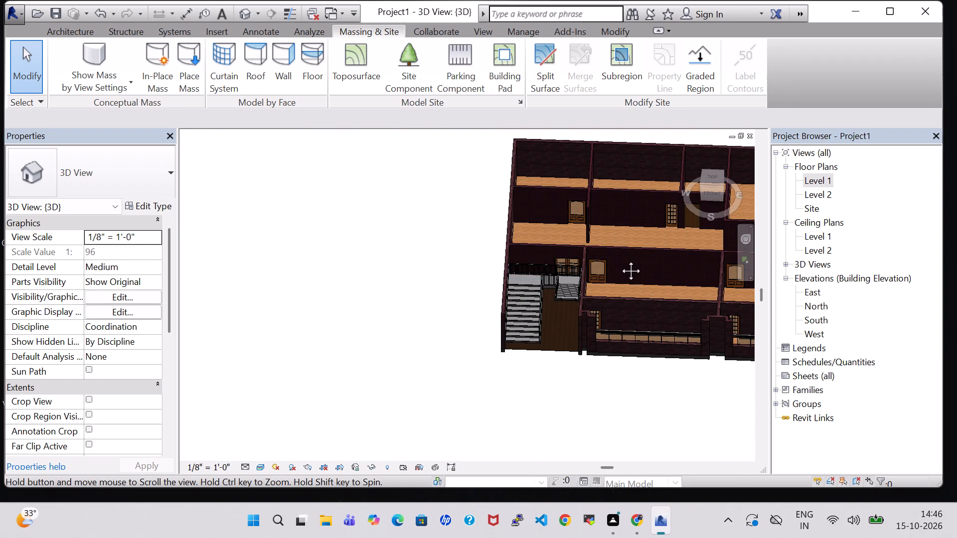
middle_click_drag(456, 264, 309, 271)
middle_click_drag(712, 373, 714, 312, "shift")
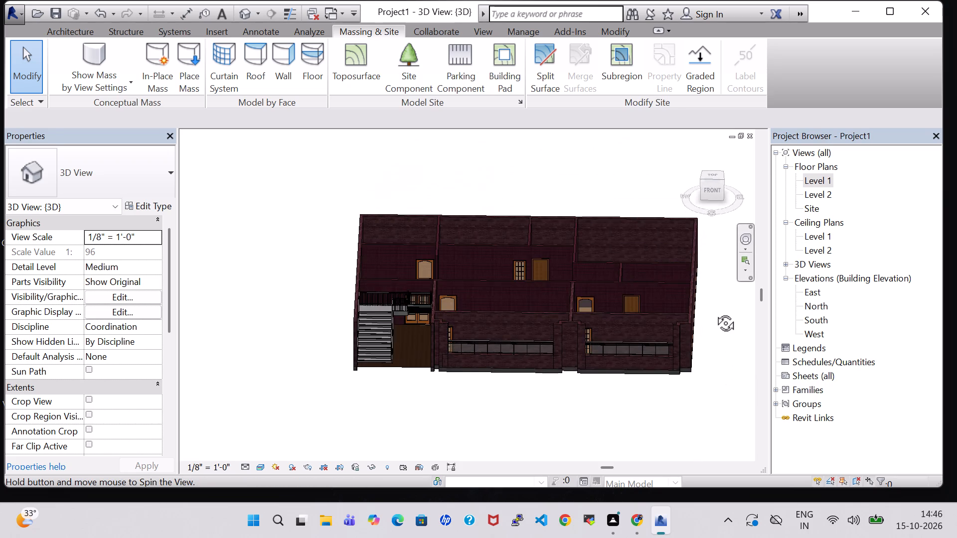
middle_click_drag(714, 312, 717, 282, "shift")
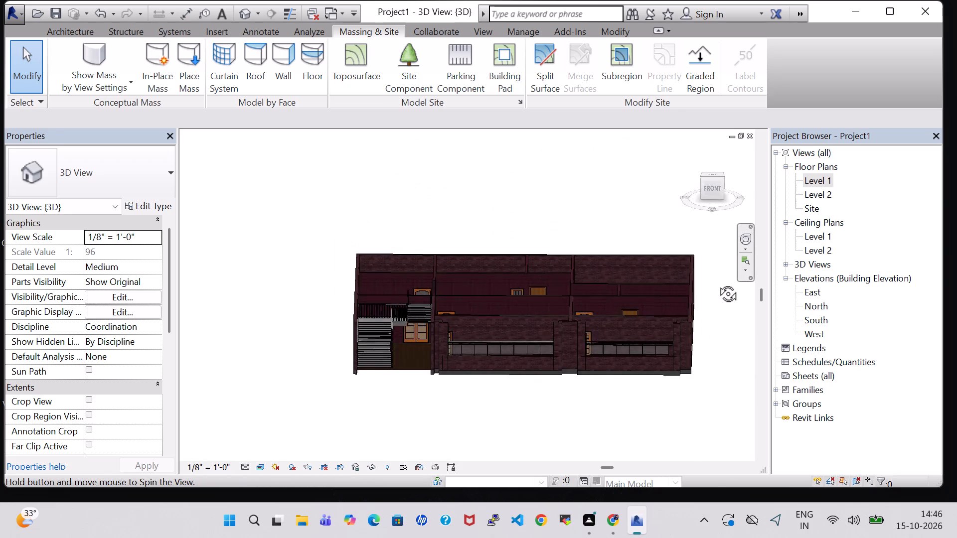
middle_click_drag(717, 282, 725, 286, "shift")
middle_click_drag(600, 407, 529, 392)
middle_click_drag(680, 332, 675, 323, "shift")
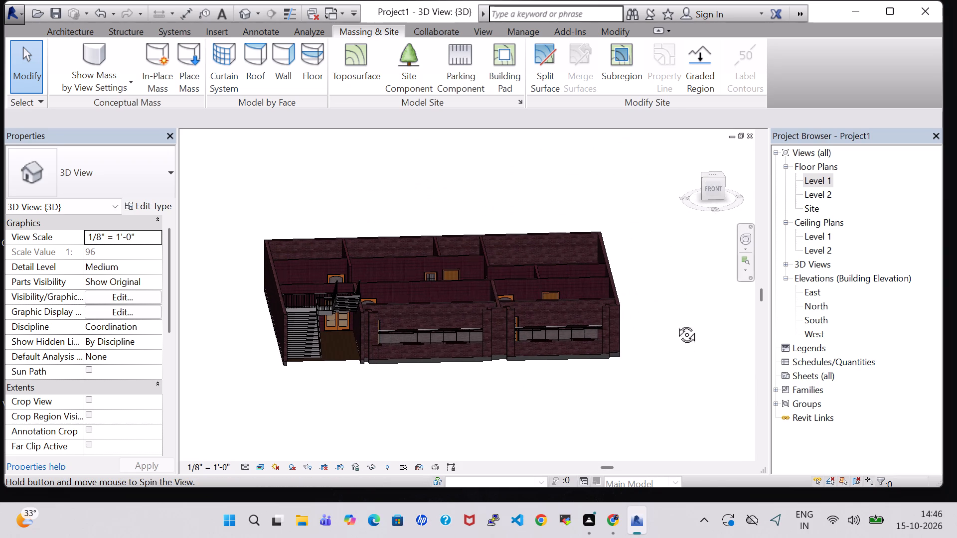
middle_click_drag(675, 323, 675, 309, "shift")
Return to the Level 1 floor plan and examine the complete room layout.
double_click(818, 179)
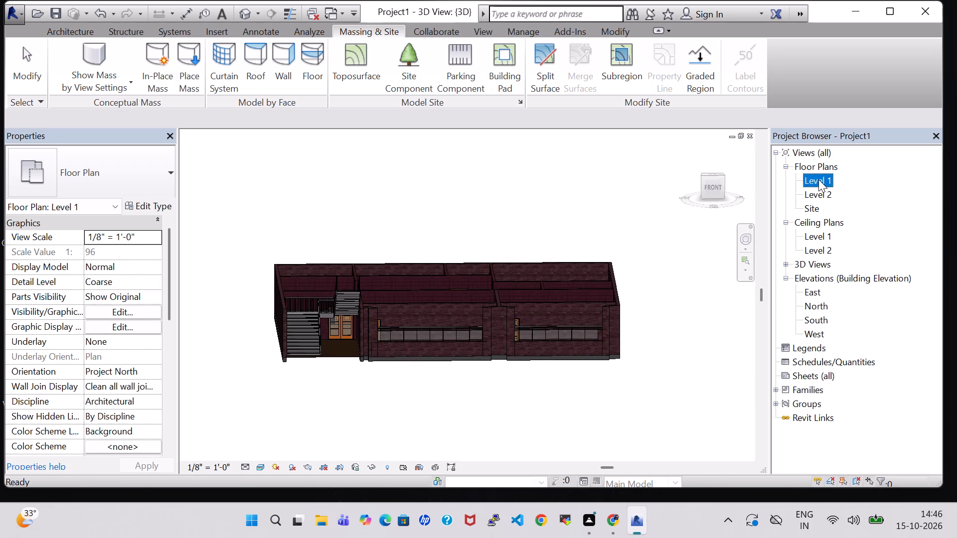
scroll(543, 171, "down", 3)
middle_click_drag(542, 172, 449, 208)
scroll(542, 172, "down", 1)
scroll(449, 208, "down", 4)
middle_click_drag(478, 199, 384, 285)
scroll(389, 287, "down", 3)
middle_click_drag(426, 262, 407, 333)
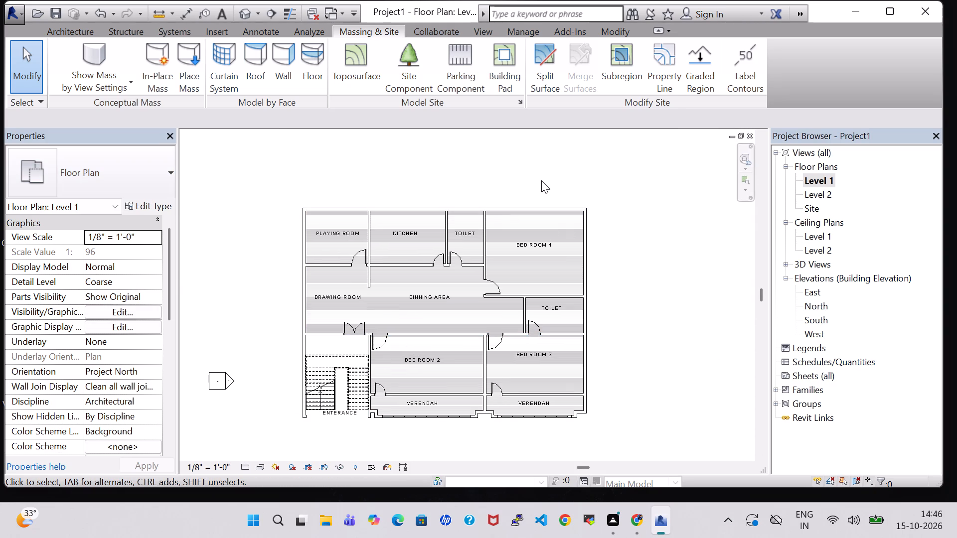
middle_click_drag(521, 188, 534, 188)
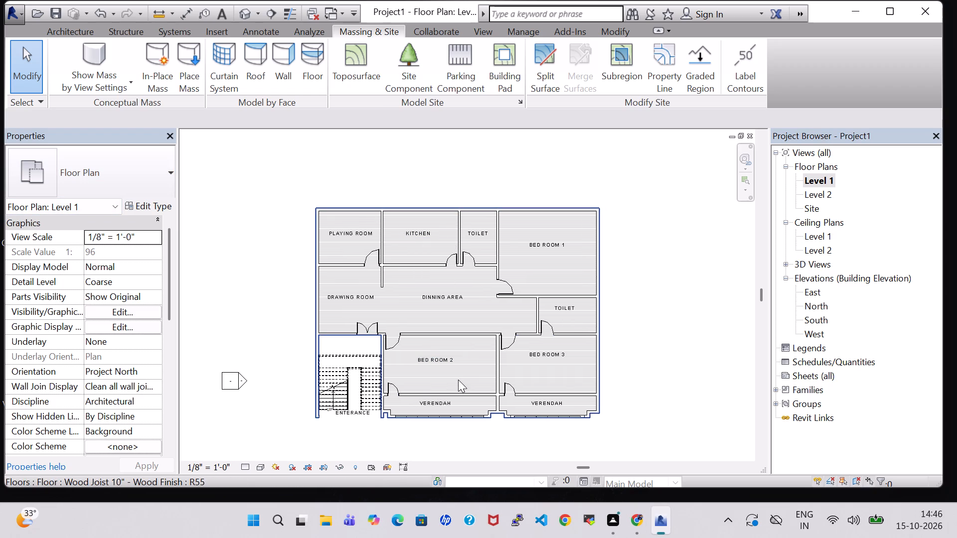
left_click(652, 257)
middle_click(652, 257)
scroll(652, 257, "up", 2)
middle_click_drag(652, 257, 717, 207)
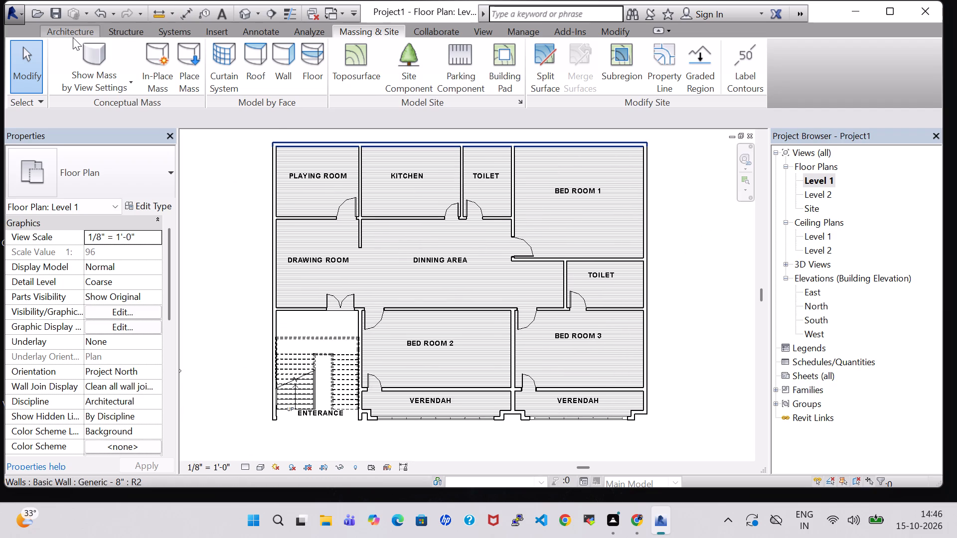
Load the Bed-Box family from the Furniture Beds library for component placement.
left_click(73, 37)
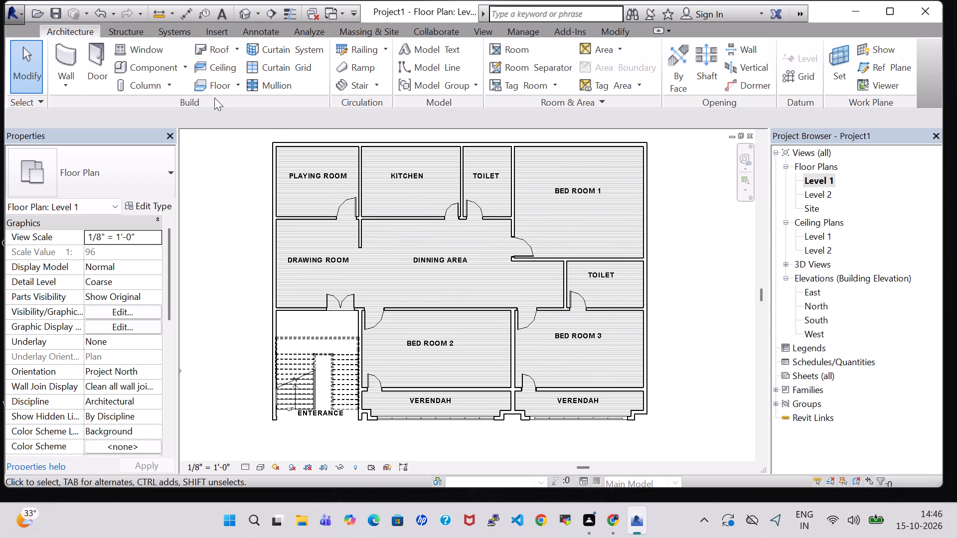
left_click(150, 65)
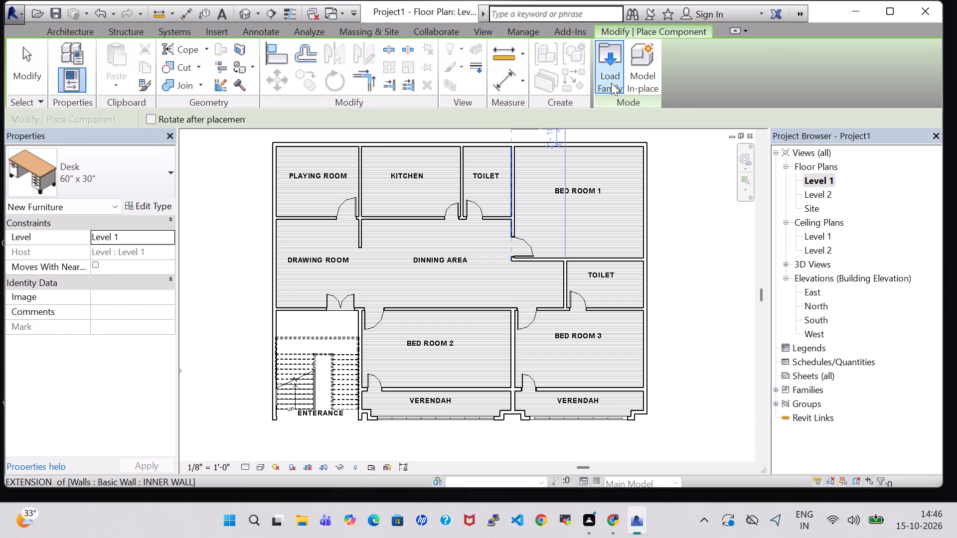
left_click(611, 83)
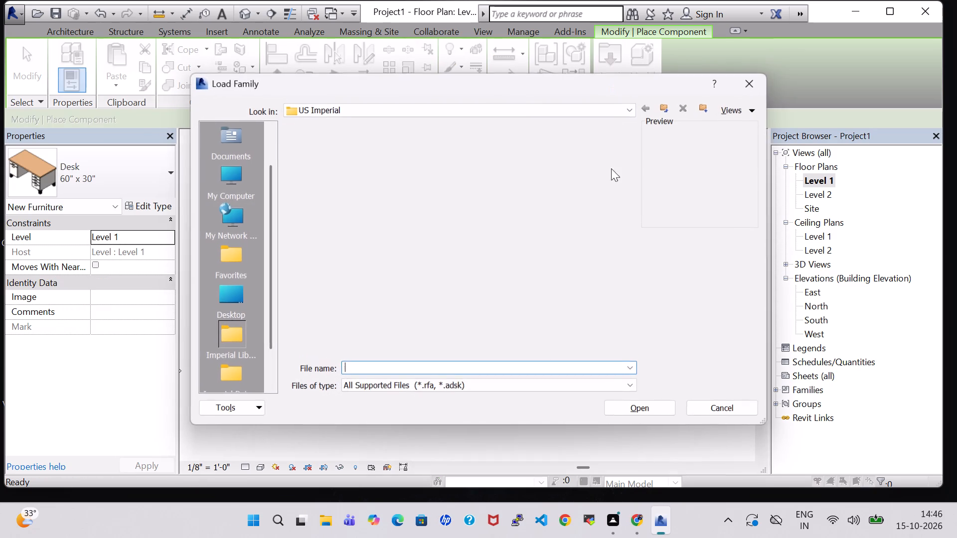
scroll(608, 249, "down", 1)
double_click(554, 223)
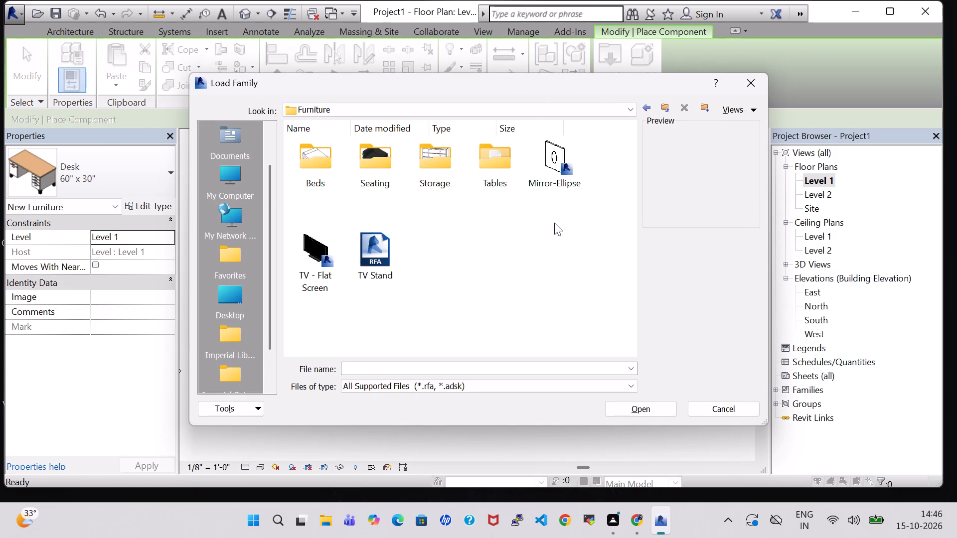
double_click(328, 160)
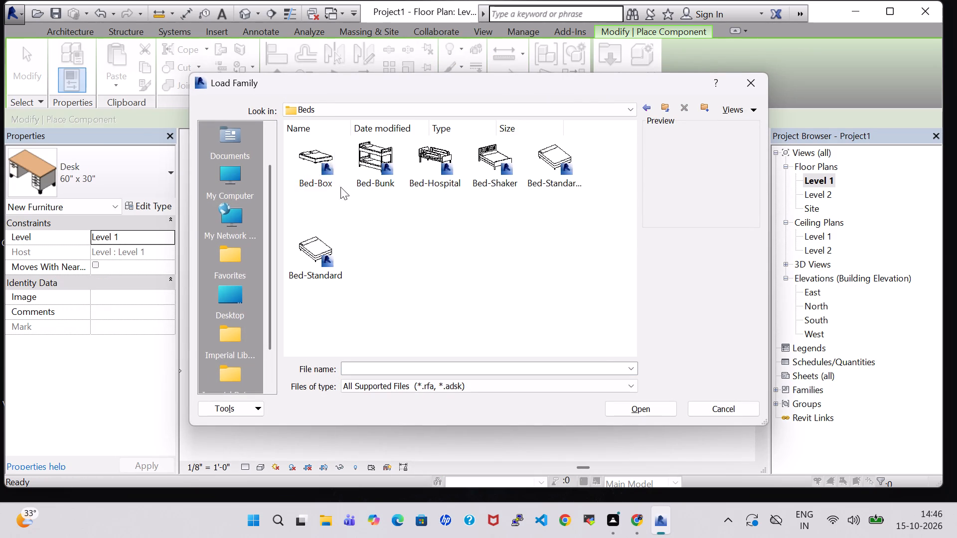
left_click(313, 143)
left_click(653, 410)
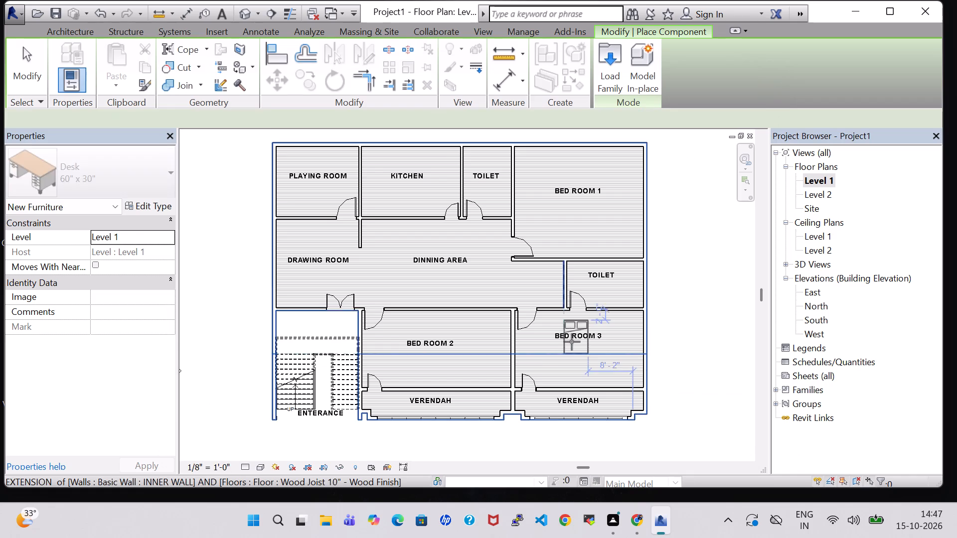
Place a Double 53" x 74" Bed-Box in Bed Room 3, rotated with its pillows against the east exterior wall.
scroll(577, 357, "up", 4)
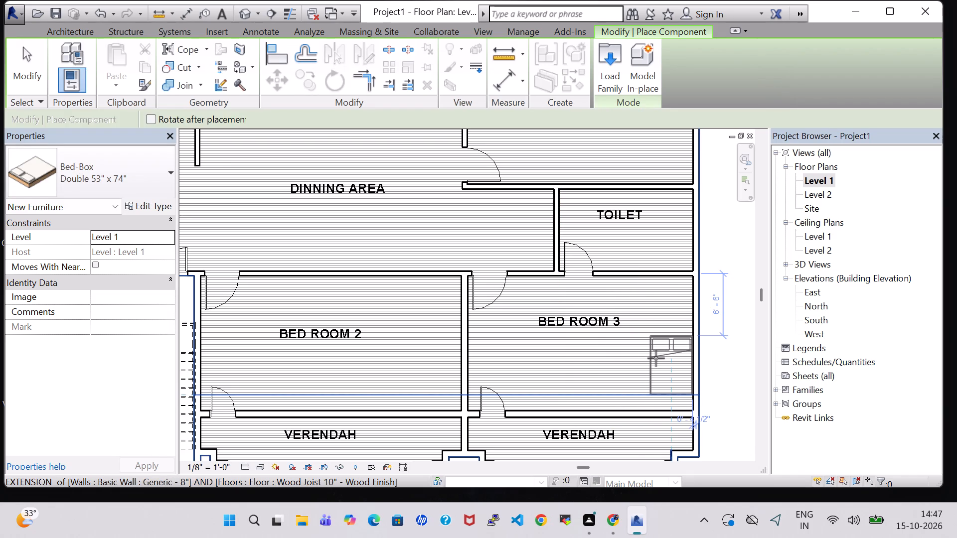
key("space")
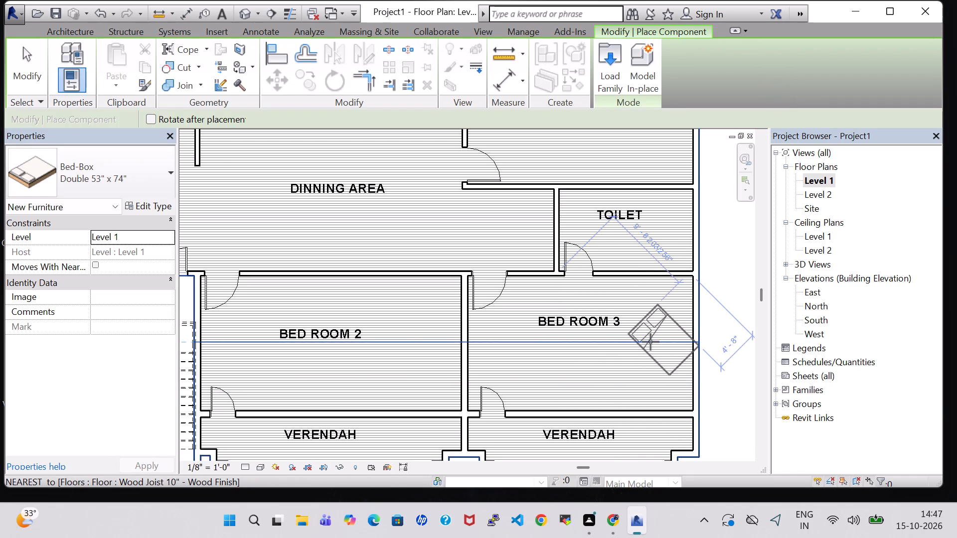
key("space")
key("space")
key("space")
key("space")
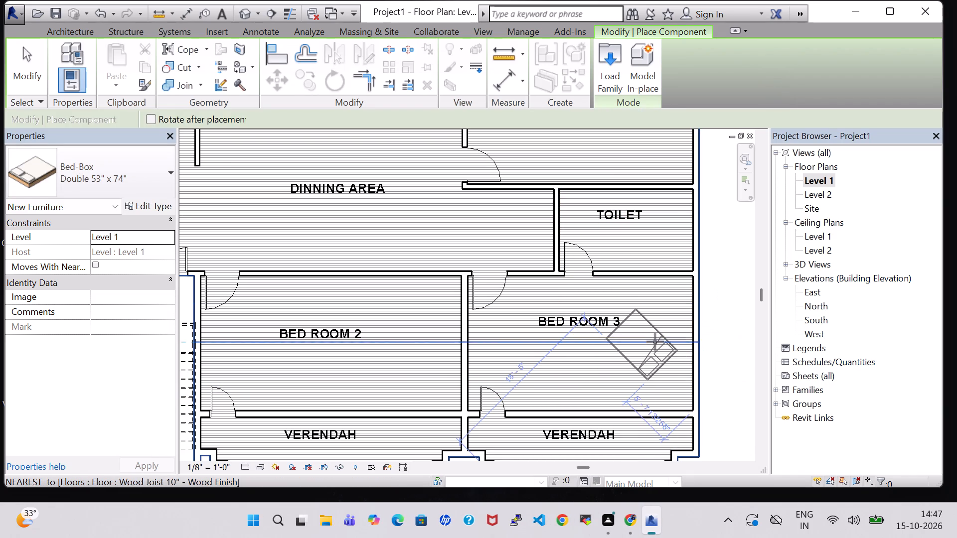
key("space")
scroll(667, 332, "up", 4)
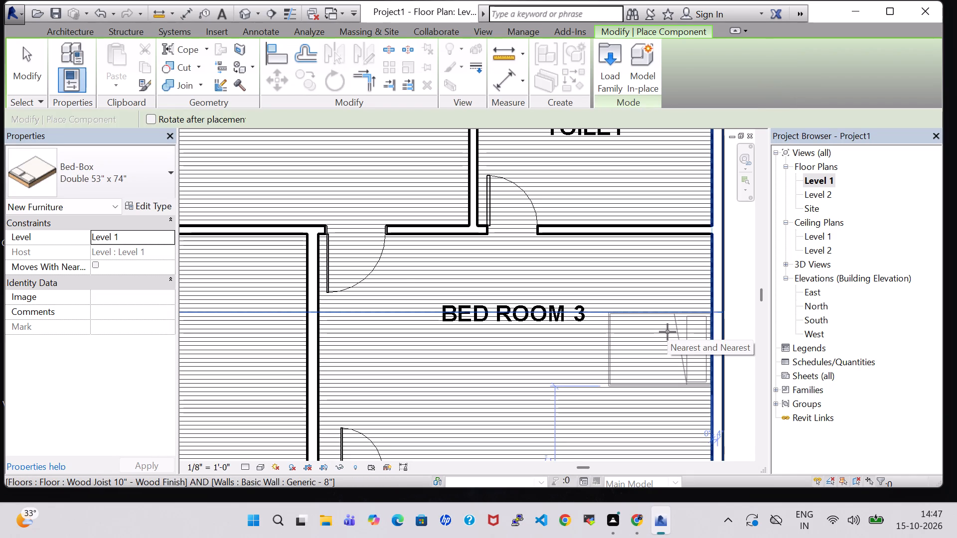
left_click(667, 332)
Place a Double 53" x 74" Bed-Box in Bed Room 2, rotated with its pillows against the verandah wall.
scroll(665, 335, "down", 3)
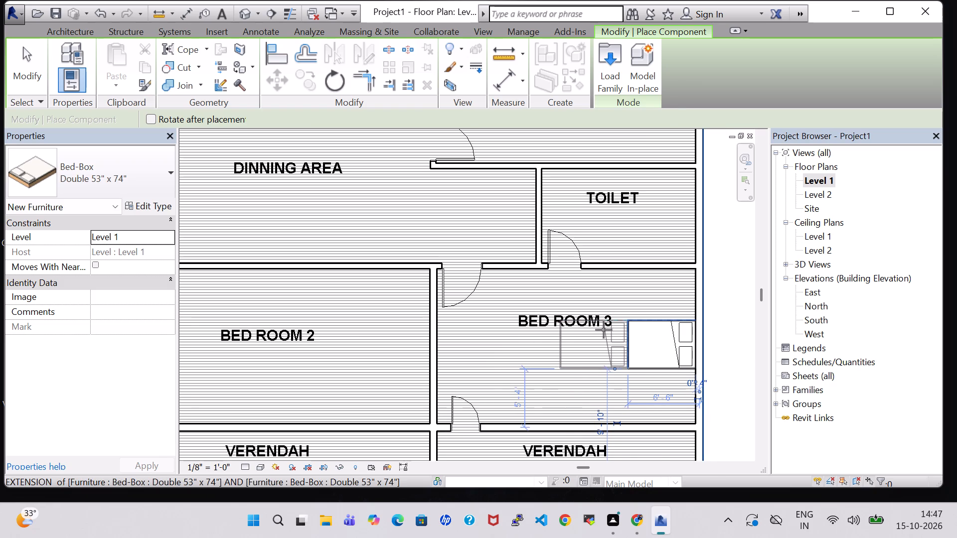
scroll(594, 303, "down", 3)
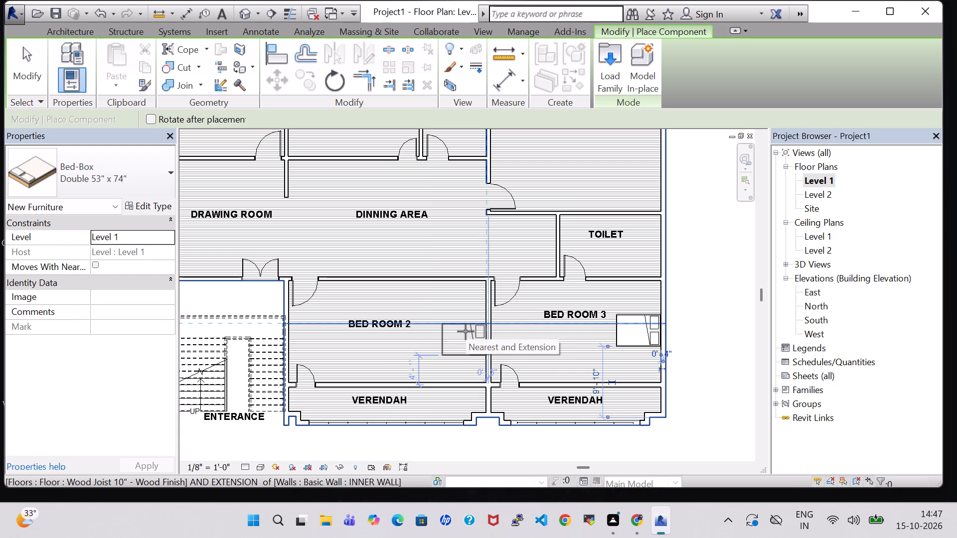
key("space")
key("space")
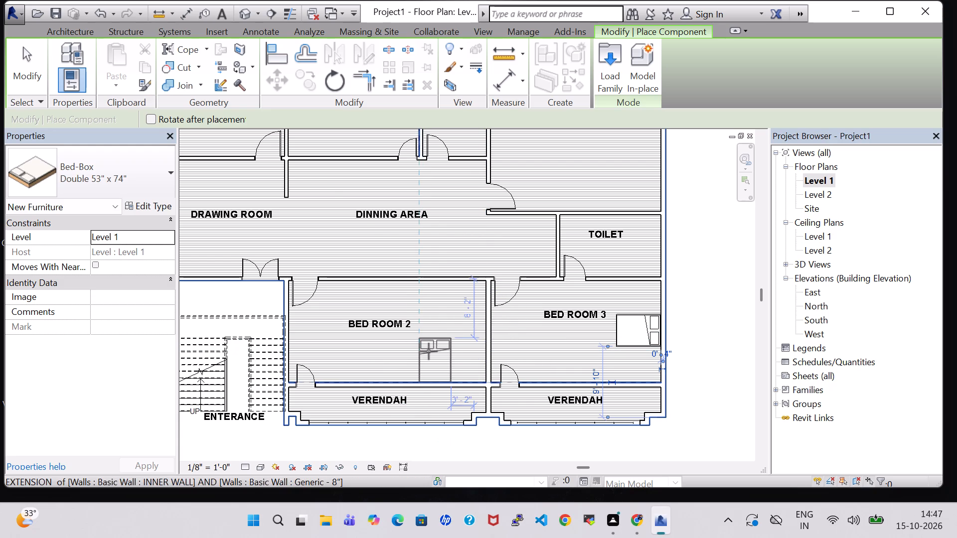
key("space")
key("space")
key("space")
key("space")
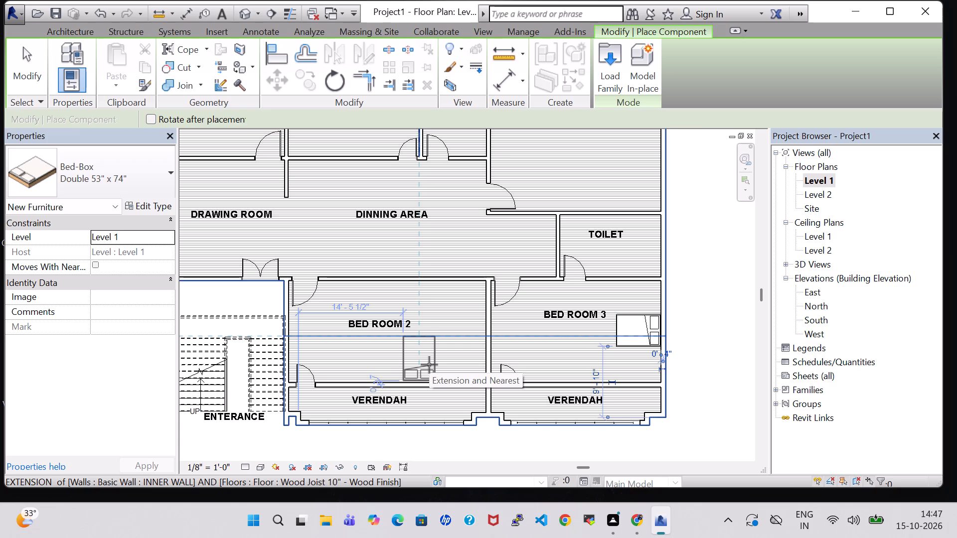
scroll(431, 365, "up", 3)
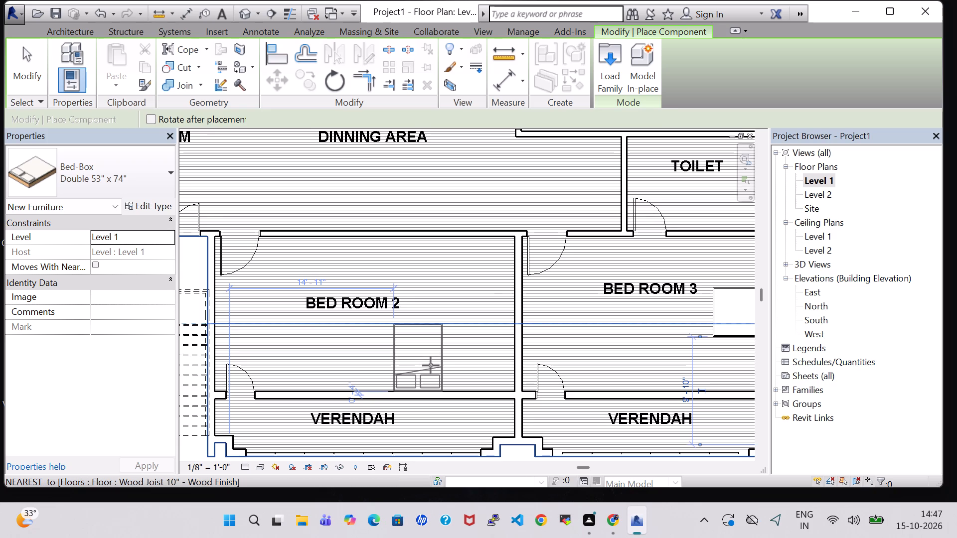
left_click(431, 364)
Place a Double 53" x 74" Bed-Box in Bed Room 1 with its pillows against the north wall, and finish placement.
scroll(425, 311, "down", 3)
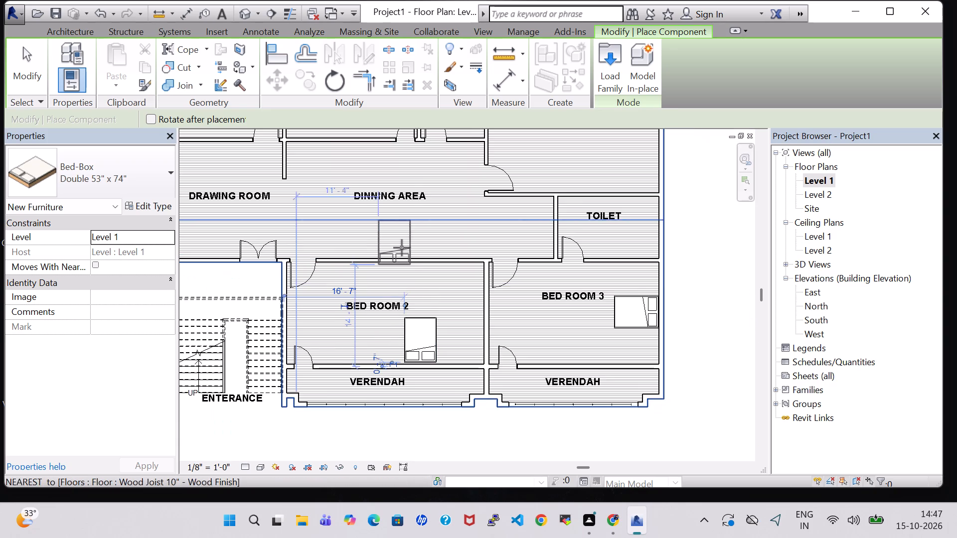
middle_click_drag(402, 248, 452, 352)
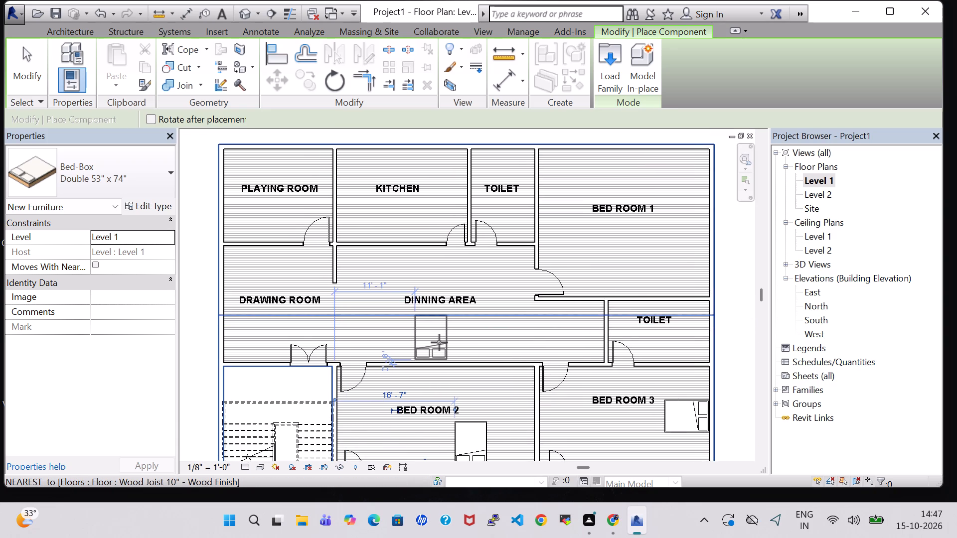
key("space")
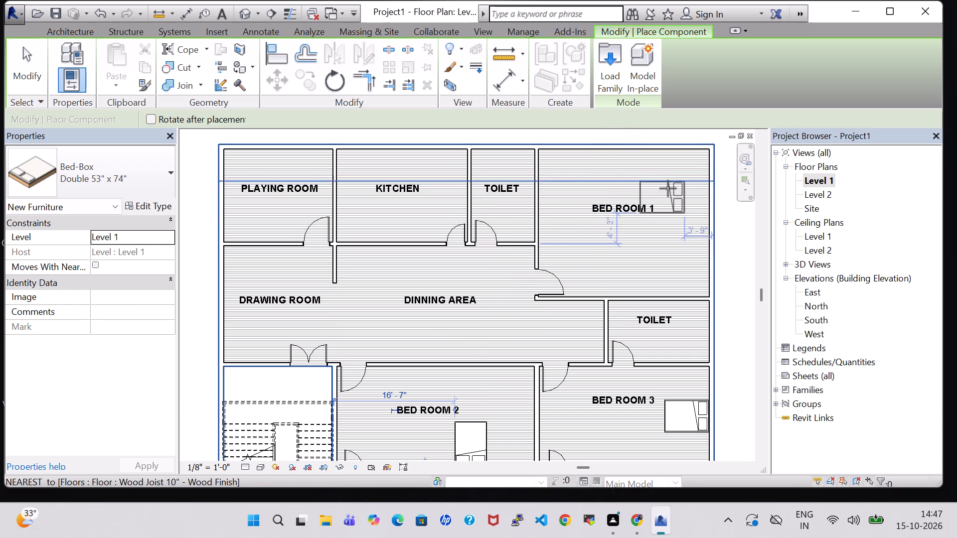
key("space")
key("space")
key("space")
key("space")
key("space")
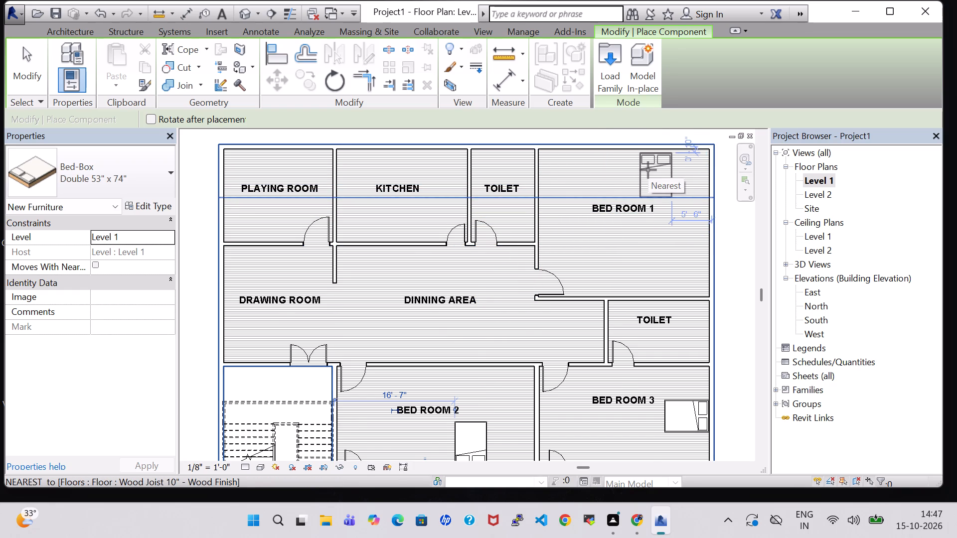
scroll(648, 170, "up", 1)
middle_click_drag(648, 170, 623, 252)
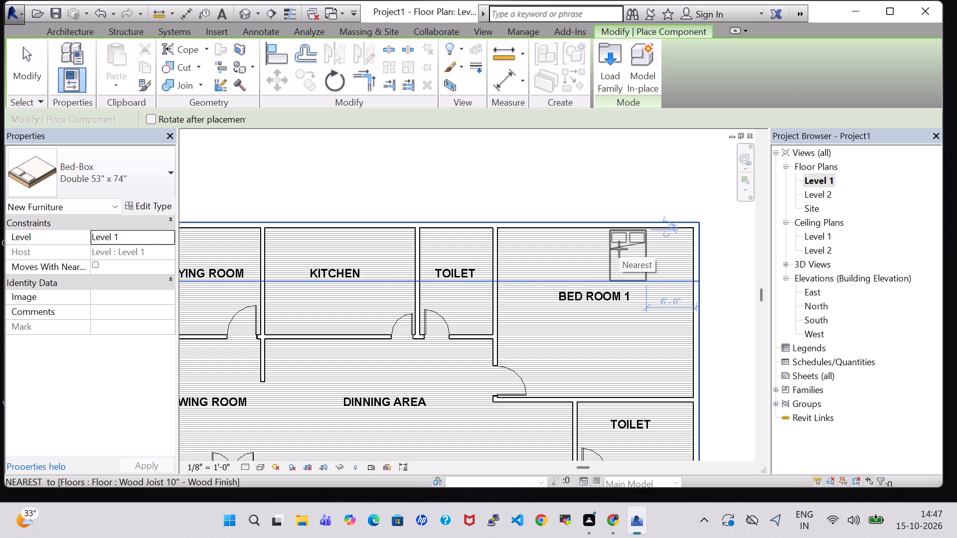
left_click(636, 249)
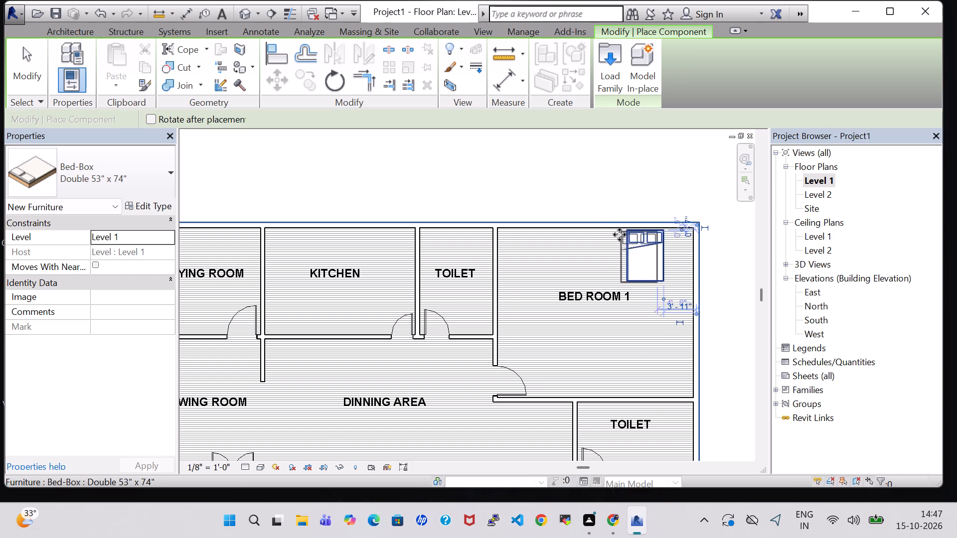
scroll(590, 185, "down", 2)
key("Escape")
key("Escape")
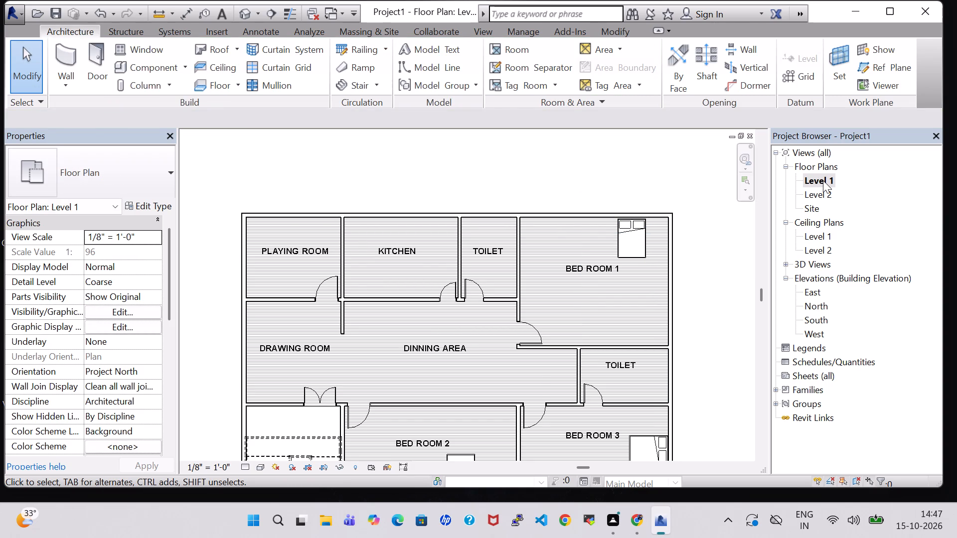
In the default 3D view, change the house floor's type to Generic - 12".
left_click(240, 17)
left_click(544, 359)
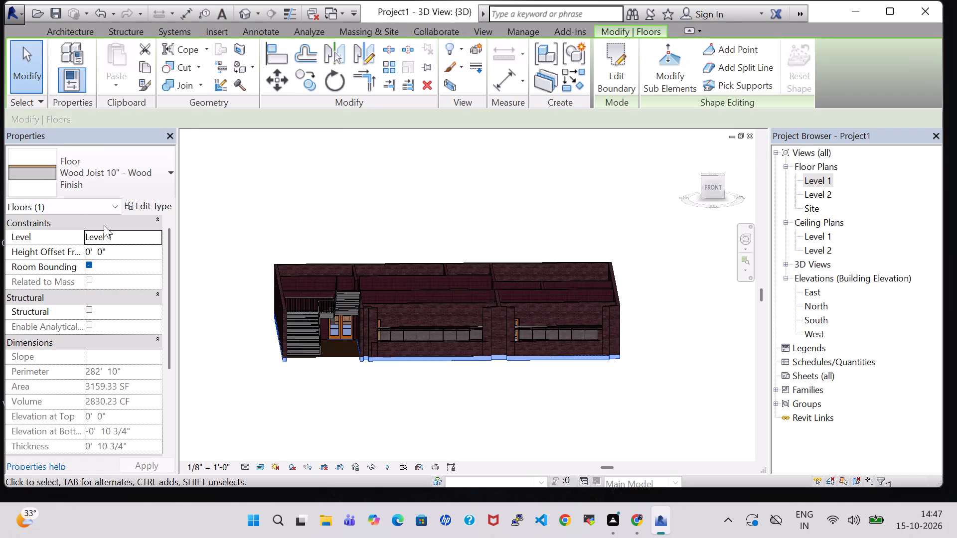
left_click(133, 176)
scroll(118, 234, "up", 8)
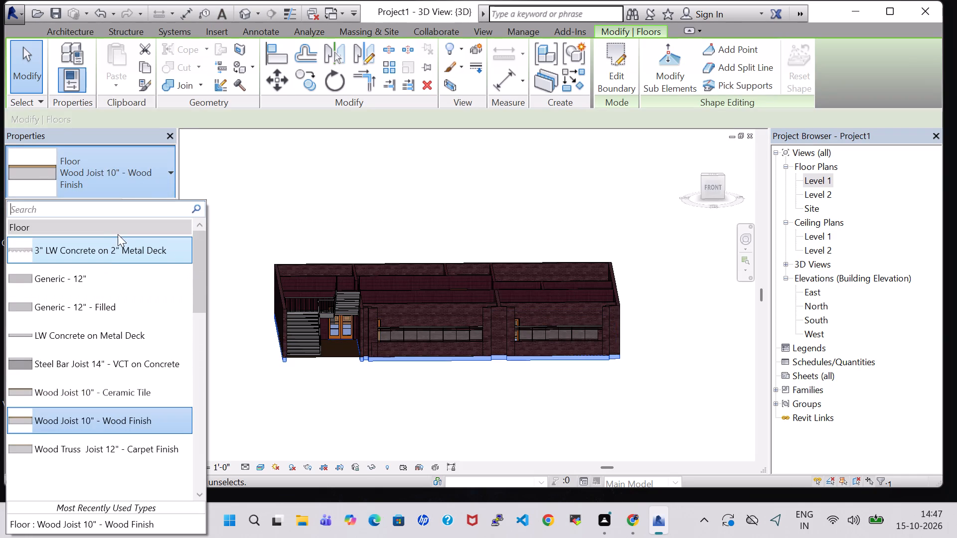
left_click(119, 279)
left_click(474, 189)
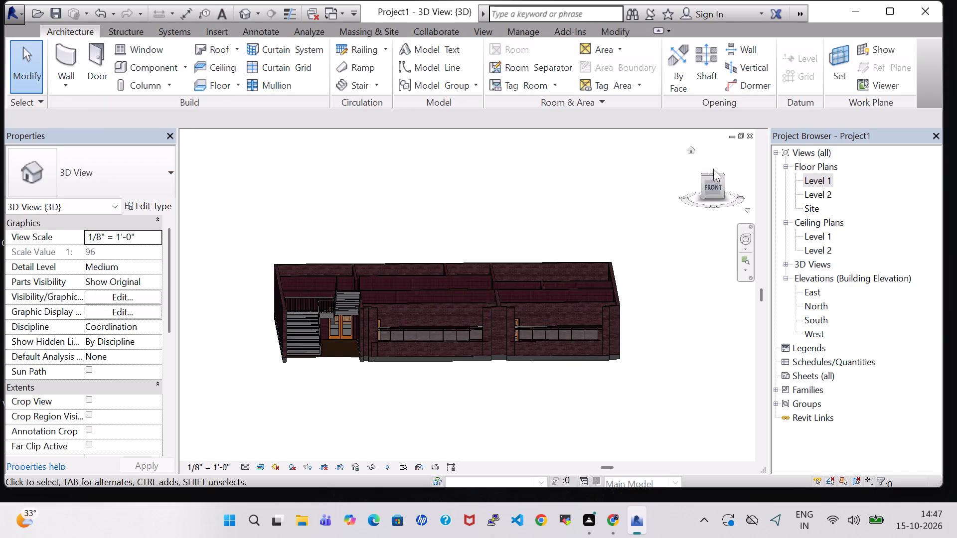
Back in the Level 1 floor plan, change the Bed Room 1 bed to Queen 60" x 79".
double_click(823, 177)
scroll(625, 212, "down", 2)
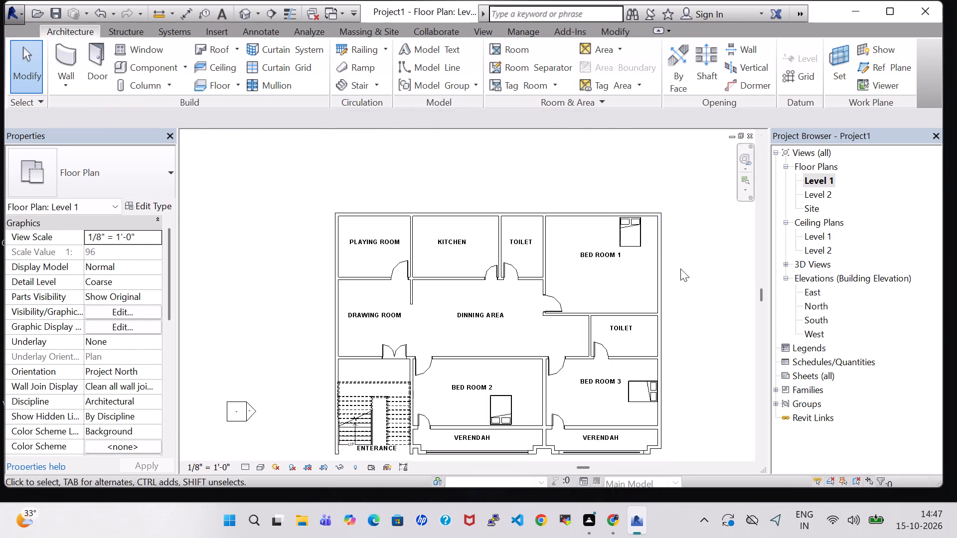
middle_click_drag(697, 277, 660, 266)
left_click(591, 223)
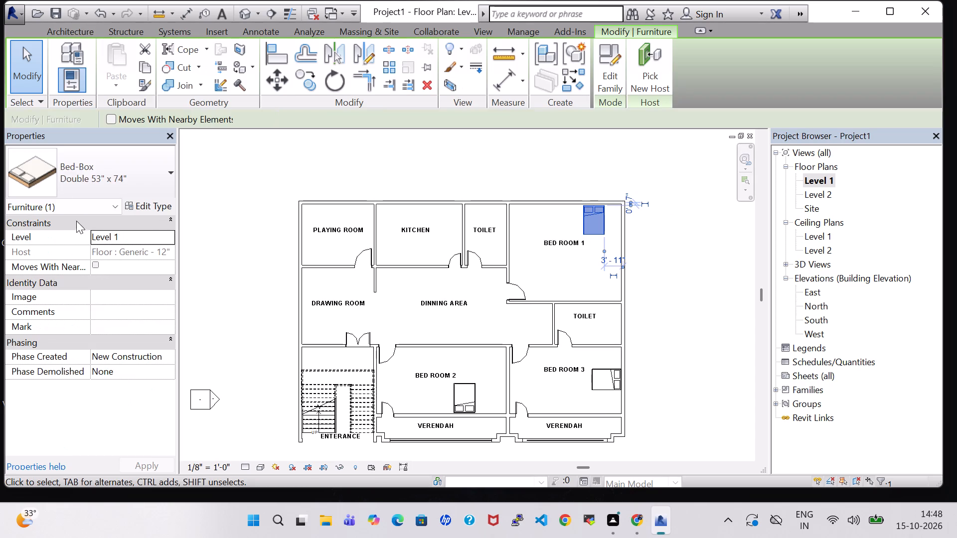
left_click(83, 180)
left_click(78, 272)
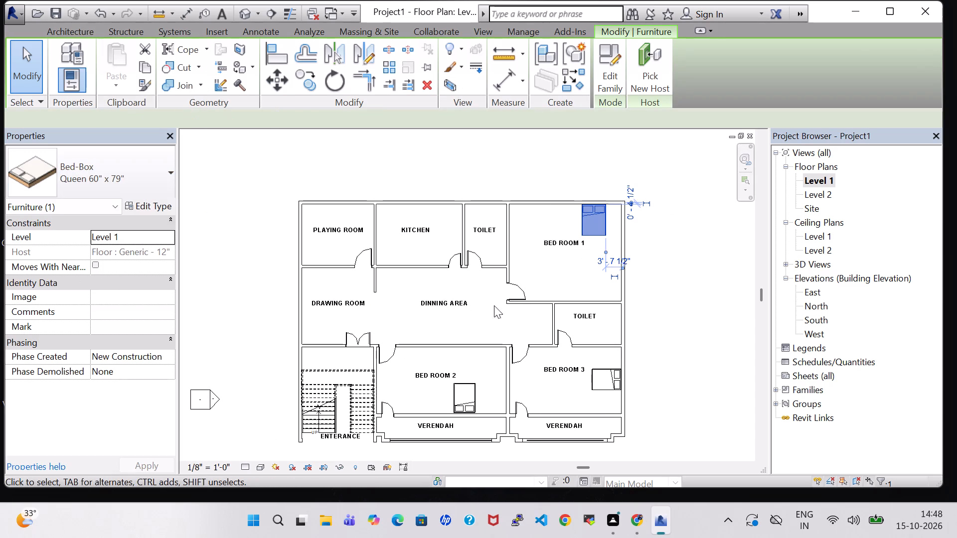
left_click(696, 266)
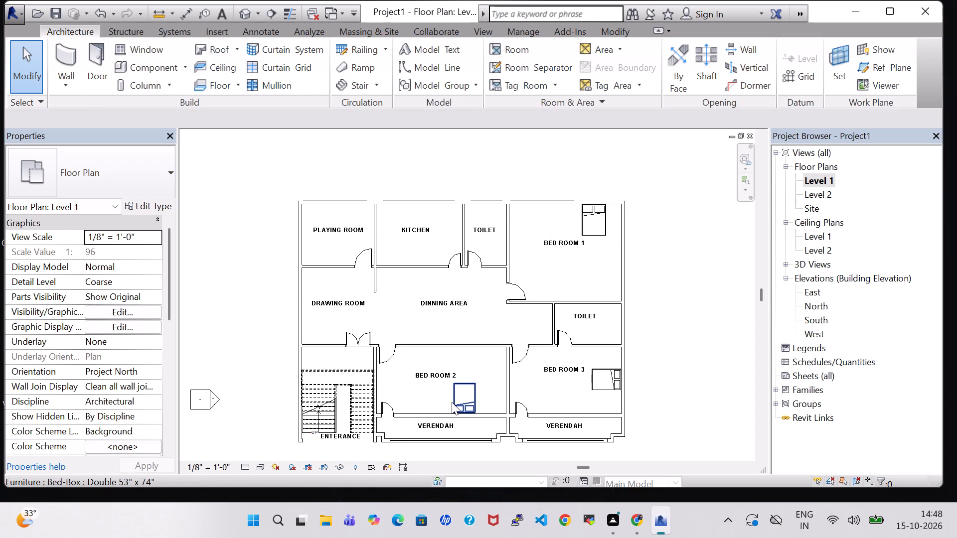
Change the beds in Bed Room 2 and Bed Room 3 to Queen 60" x 79".
left_click(452, 402)
left_click(124, 175)
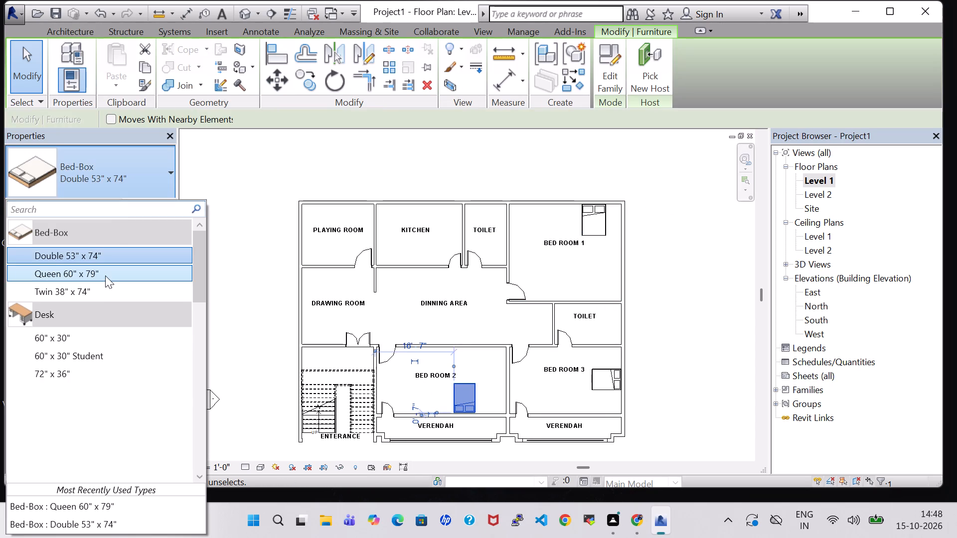
left_click(105, 275)
left_click(602, 375)
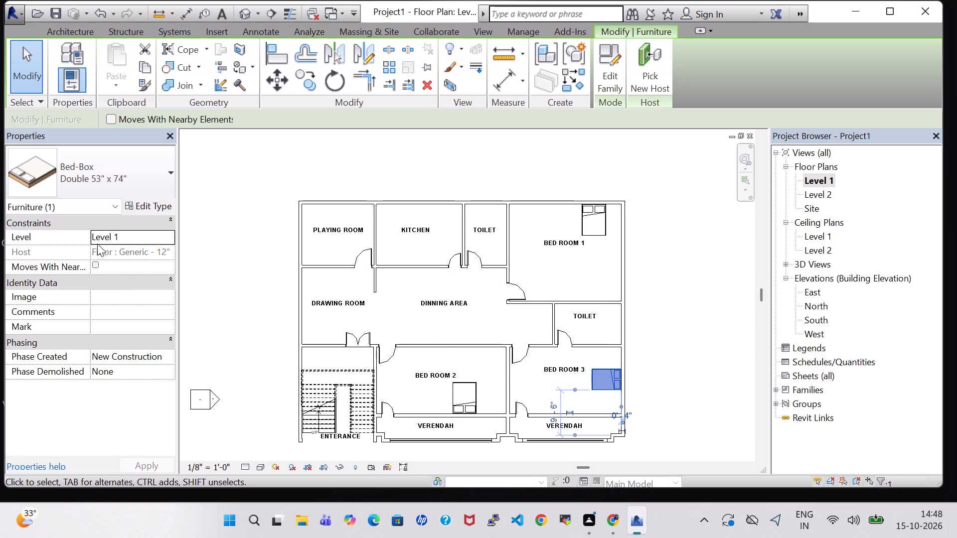
left_click(113, 170)
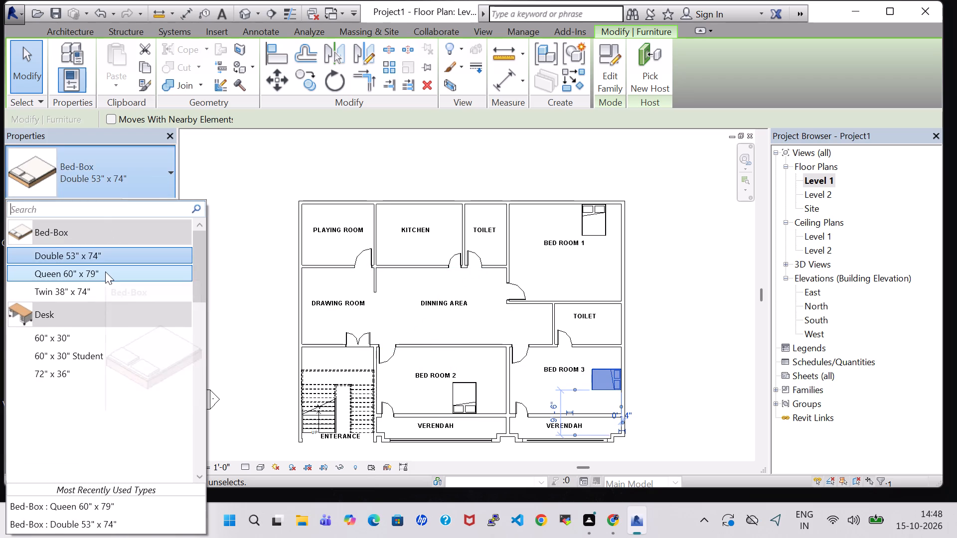
left_click(105, 271)
left_click(671, 342)
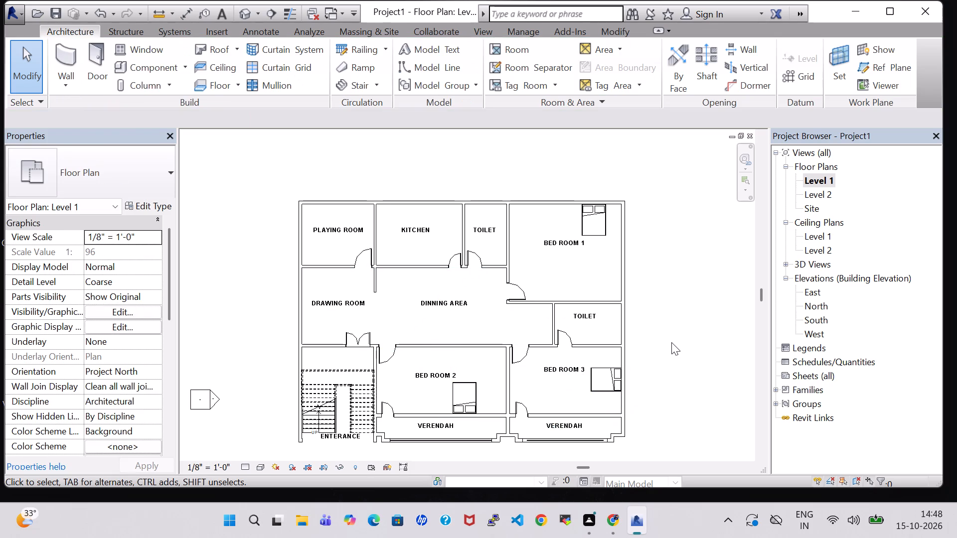
Load the Table-Night Stand family from the US Imperial Furniture > Tables library for component placement.
middle_click_drag(671, 342, 610, 330)
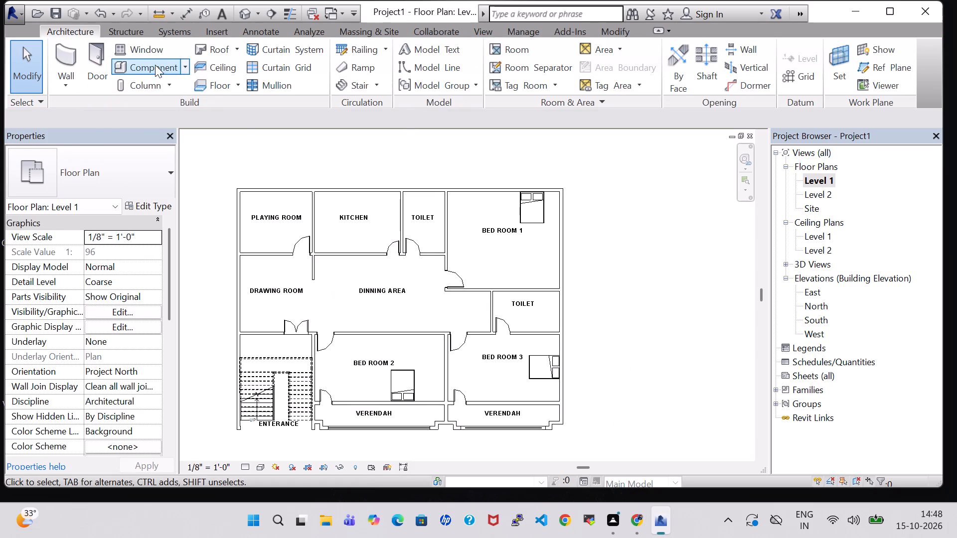
left_click(155, 65)
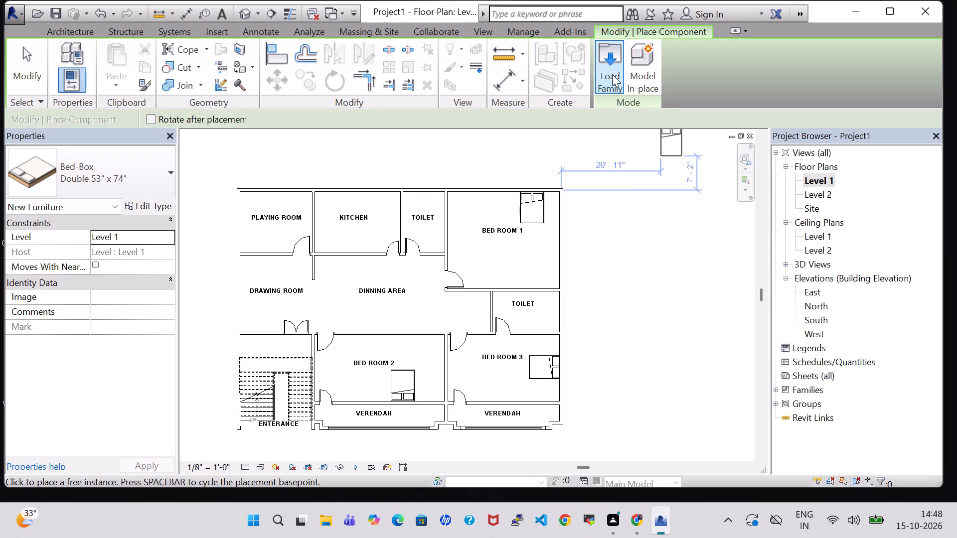
left_click(612, 74)
scroll(618, 212, "down", 1)
double_click(580, 205)
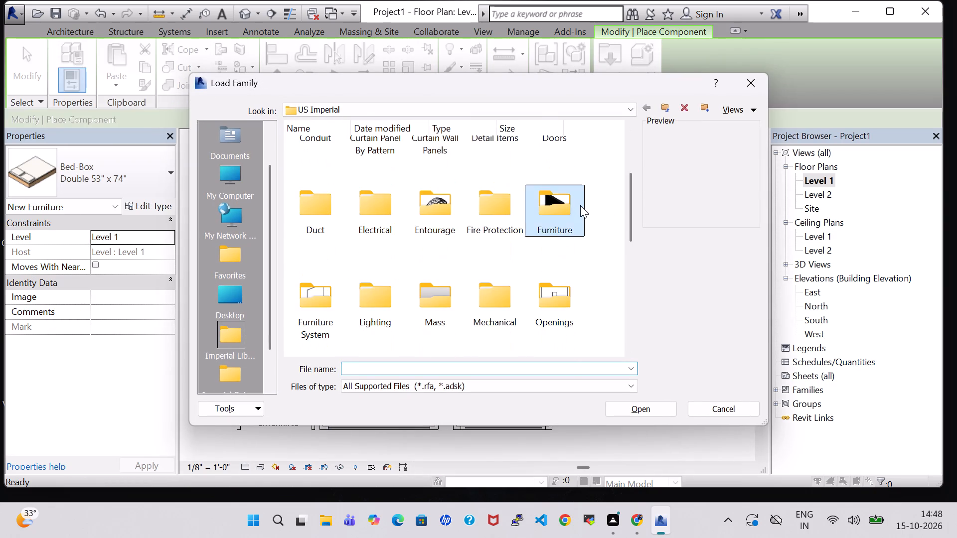
double_click(491, 173)
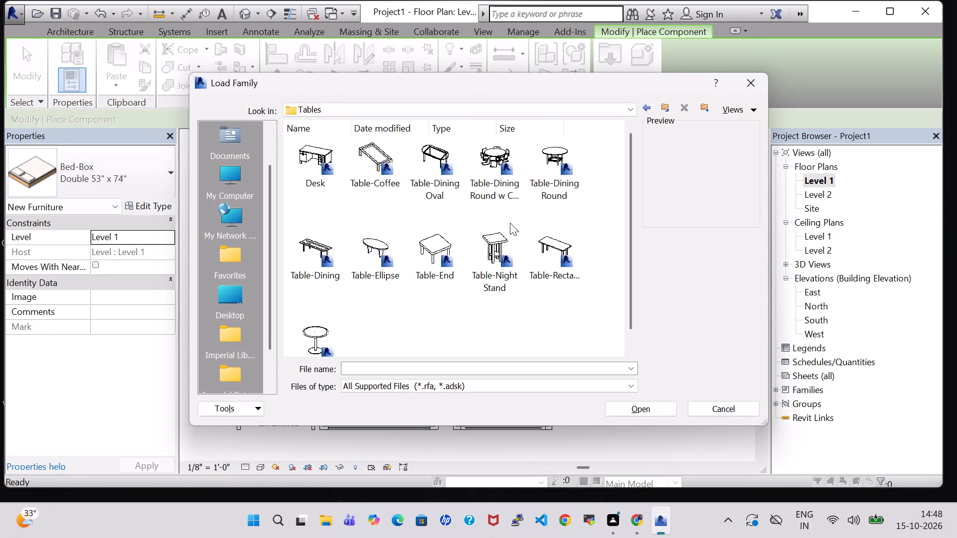
left_click(500, 233)
left_click(670, 406)
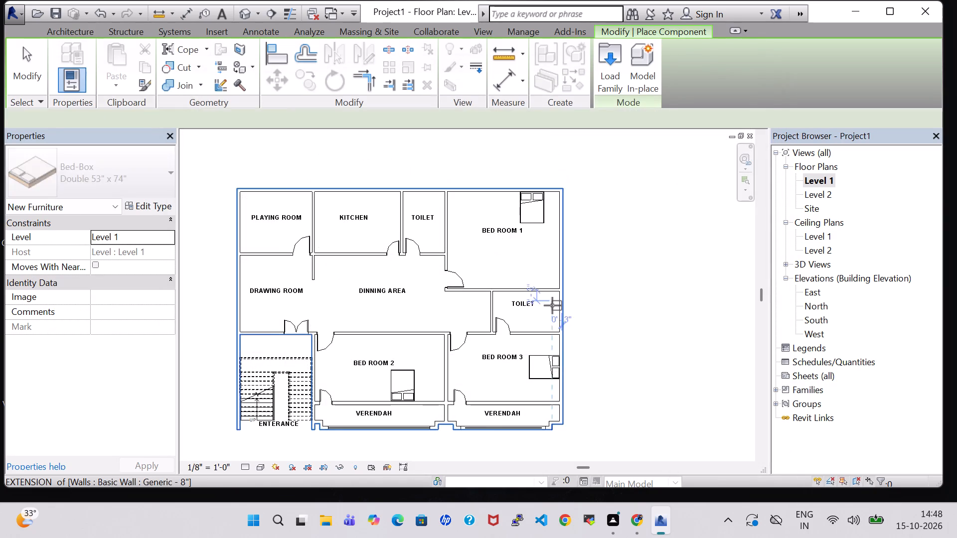
Place a 24" x 24" x 30" night stand on each side of the Bed Room 3 bed, against the east wall.
scroll(553, 316, "up", 9)
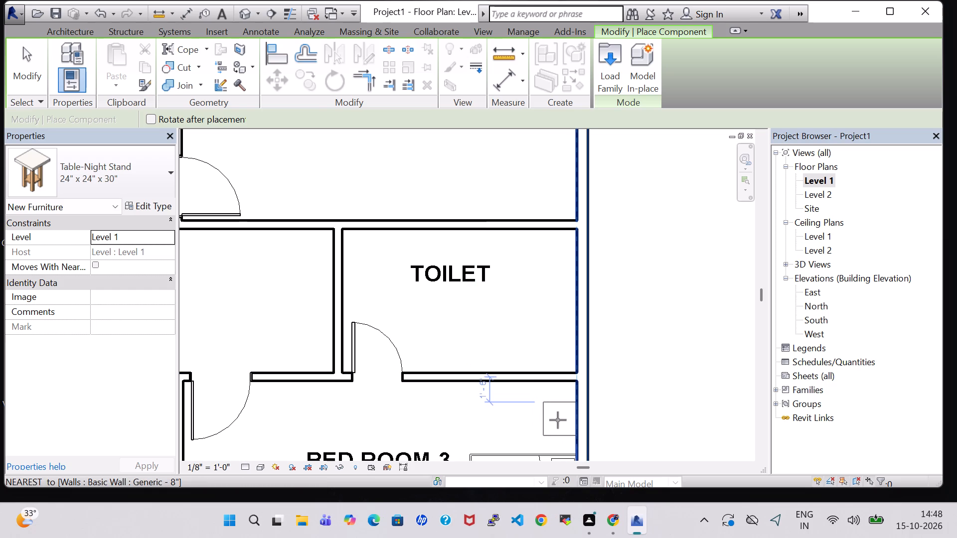
left_click(558, 420)
middle_click_drag(626, 405, 640, 186)
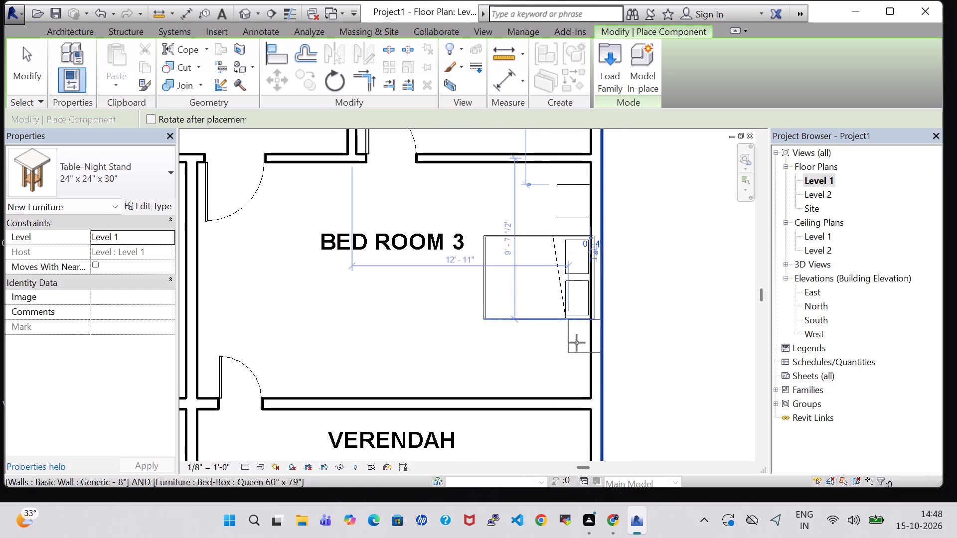
left_click(577, 343)
key("Escape")
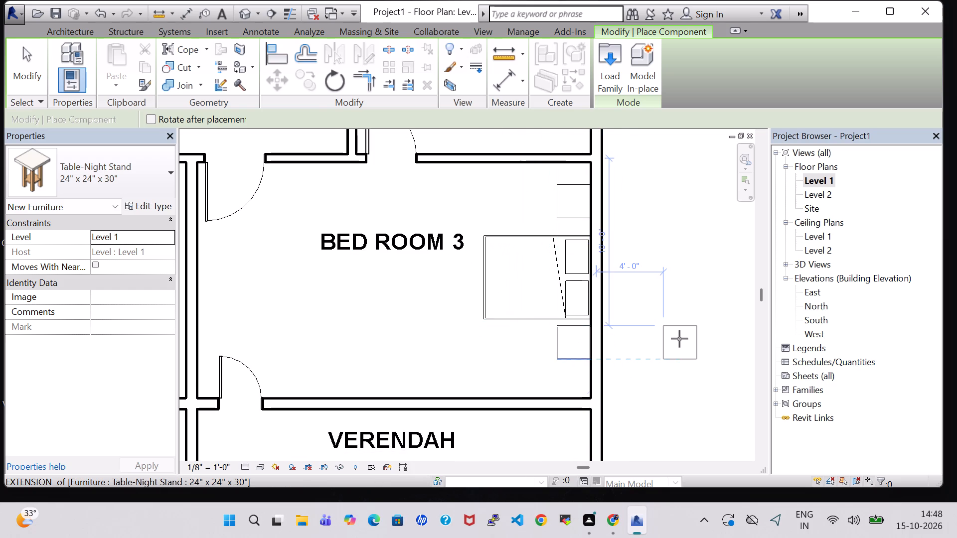
Place a night stand on each side of the Bed Room 1 bed against the north wall, and finish placement.
middle_click_drag(660, 336, 672, 404)
middle_click_drag(665, 258, 672, 291)
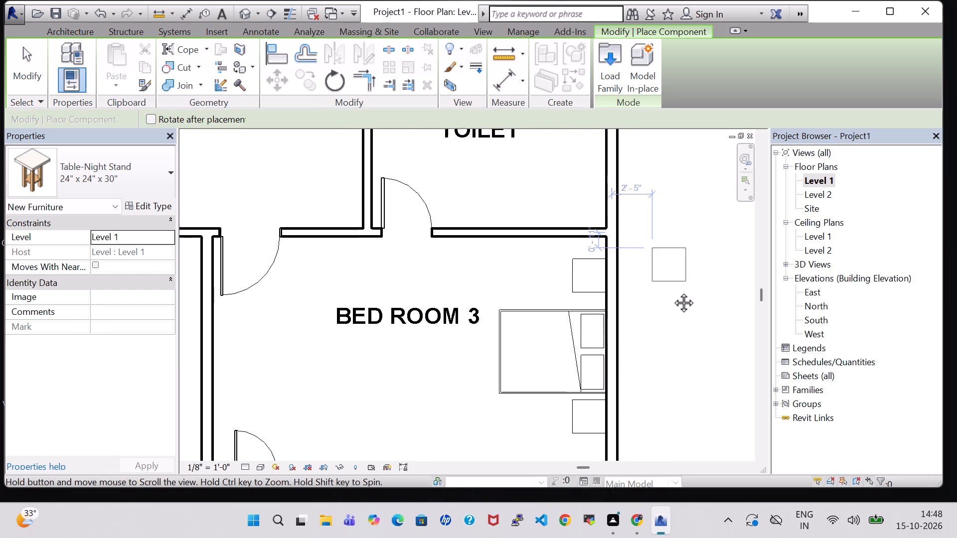
middle_click_drag(672, 291, 674, 352)
scroll(674, 352, "down", 1)
middle_click_drag(673, 222, 678, 358)
middle_click_drag(673, 218, 671, 357)
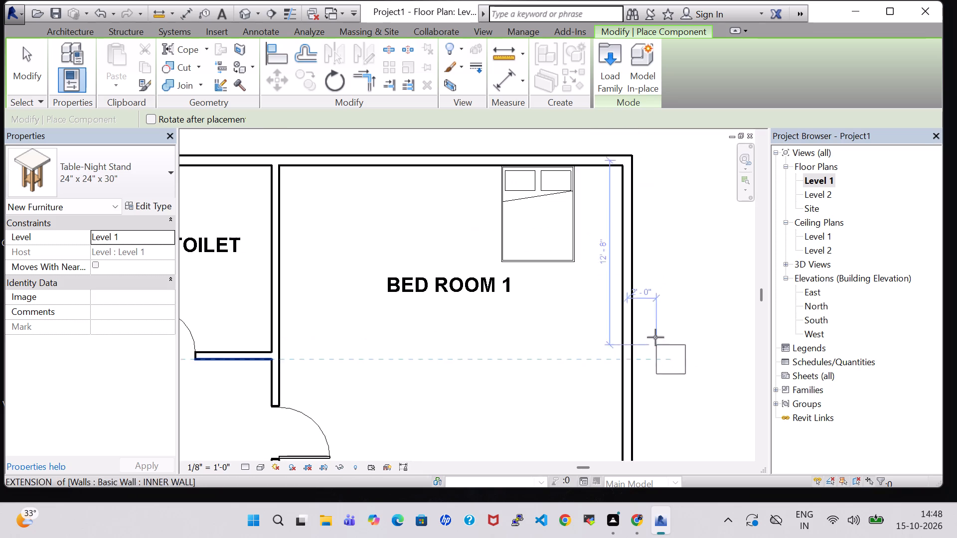
left_click(597, 175)
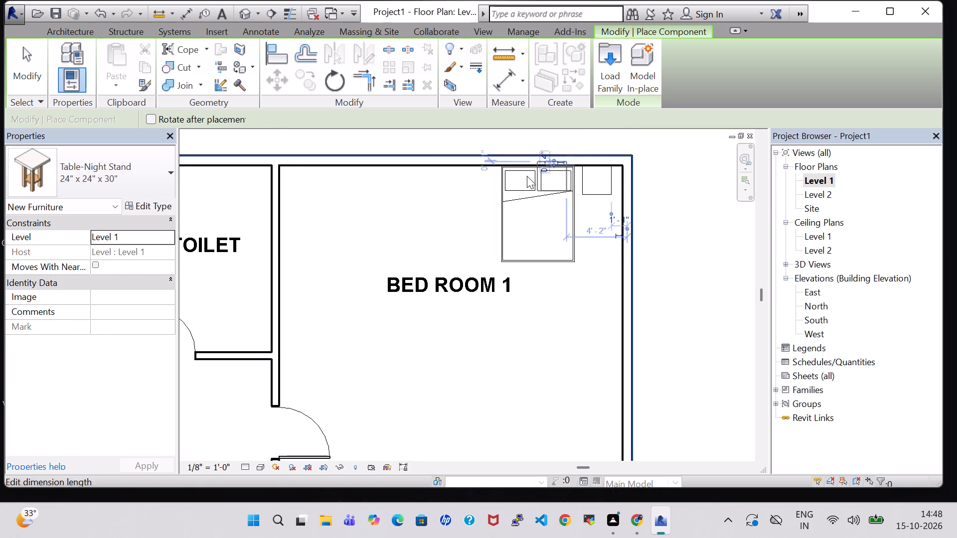
left_click(471, 182)
key("Escape")
key("Escape")
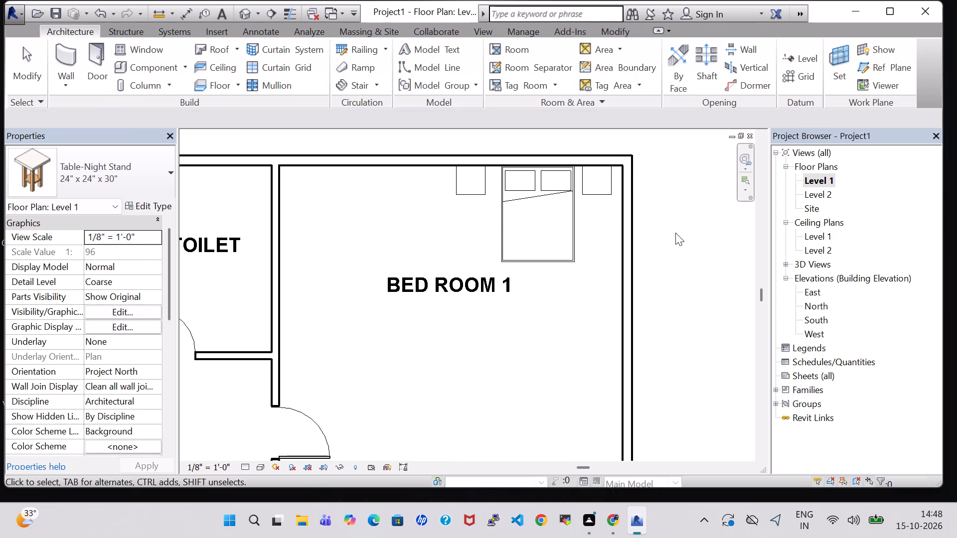
Place a 24" x 24" x 30" night stand on each side of the Bed Room 2 bed against the south wall, and finish placement.
scroll(675, 233, "down", 2)
middle_click_drag(675, 233, 664, 230)
scroll(675, 233, "down", 5)
middle_click_drag(664, 230, 655, 197)
scroll(655, 197, "down", 1)
middle_click_drag(658, 198, 620, 185)
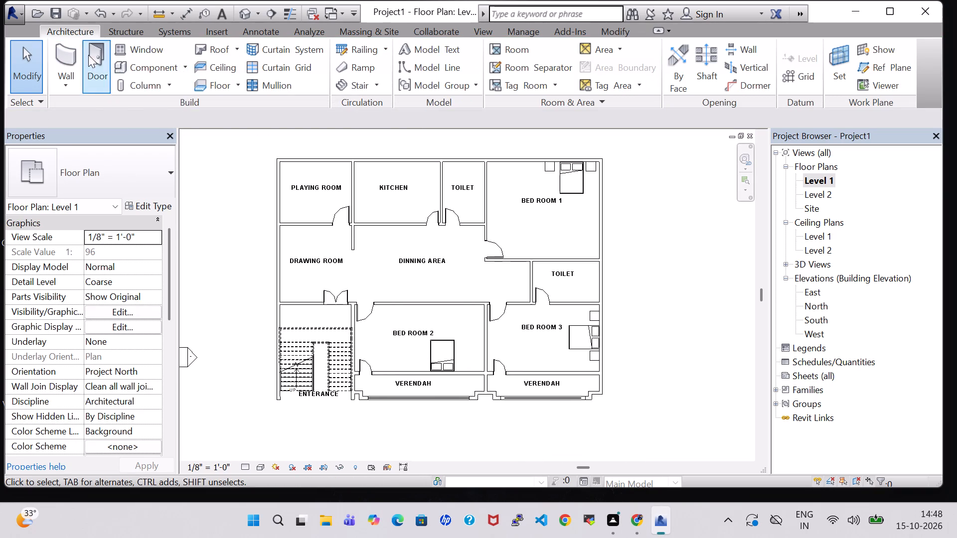
left_click(138, 65)
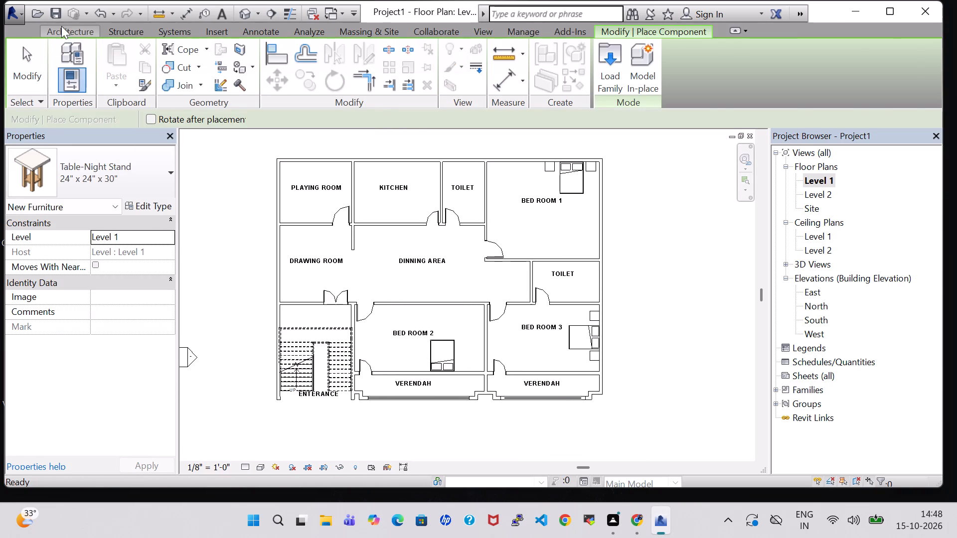
left_click(61, 26)
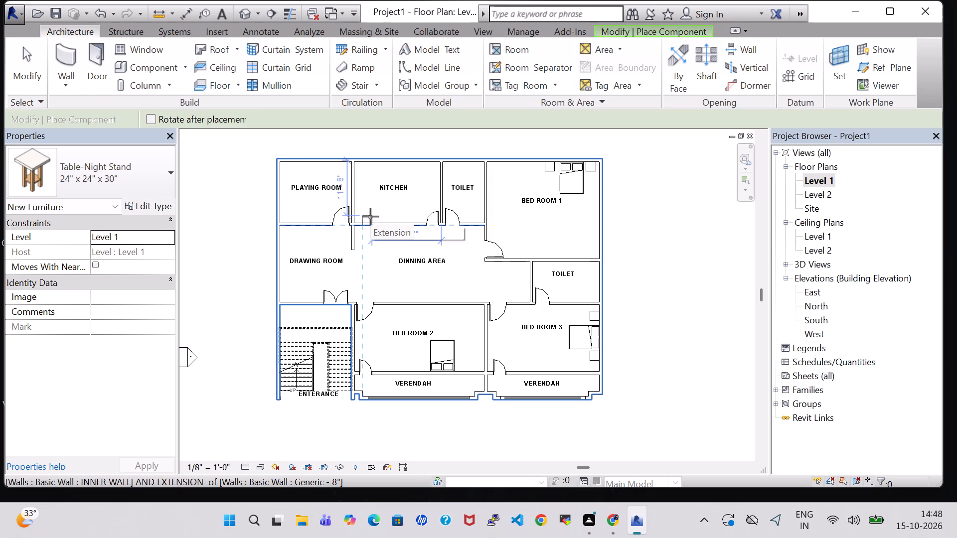
scroll(370, 217, "up", 5)
middle_click_drag(424, 307, 428, 120)
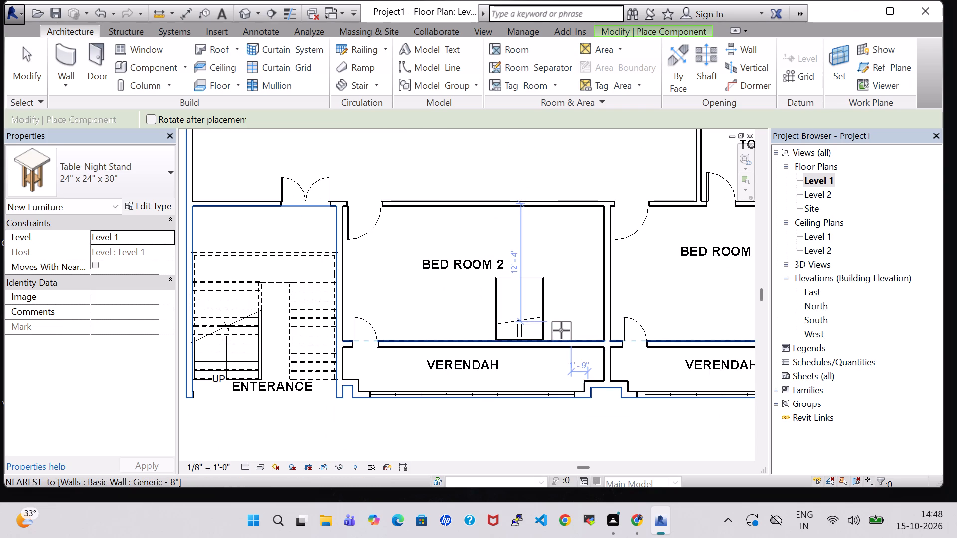
left_click(561, 330)
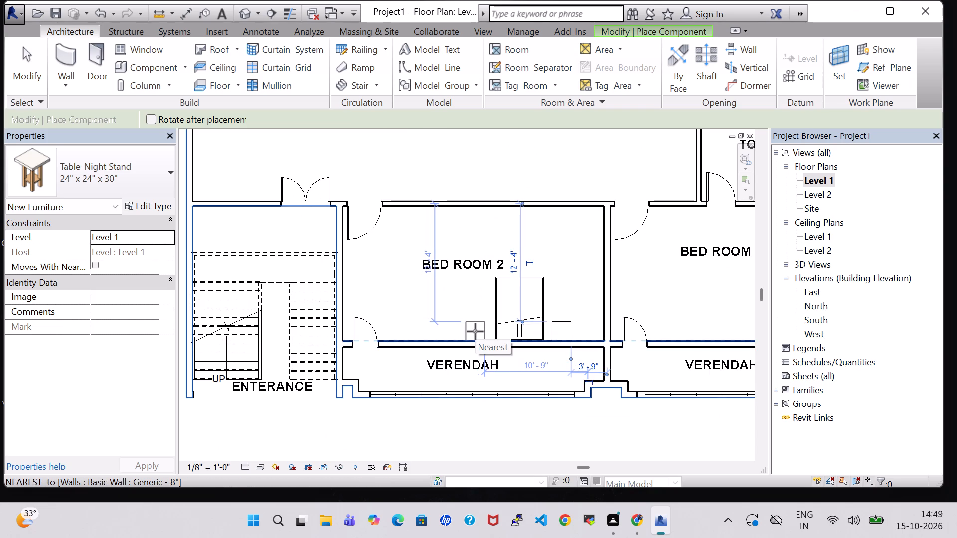
left_click(475, 331)
key("Escape")
key("Escape")
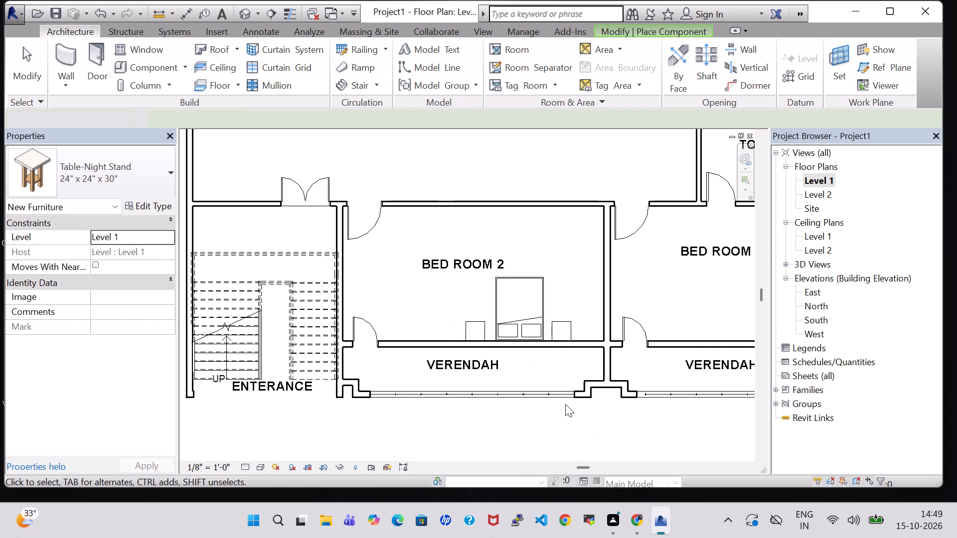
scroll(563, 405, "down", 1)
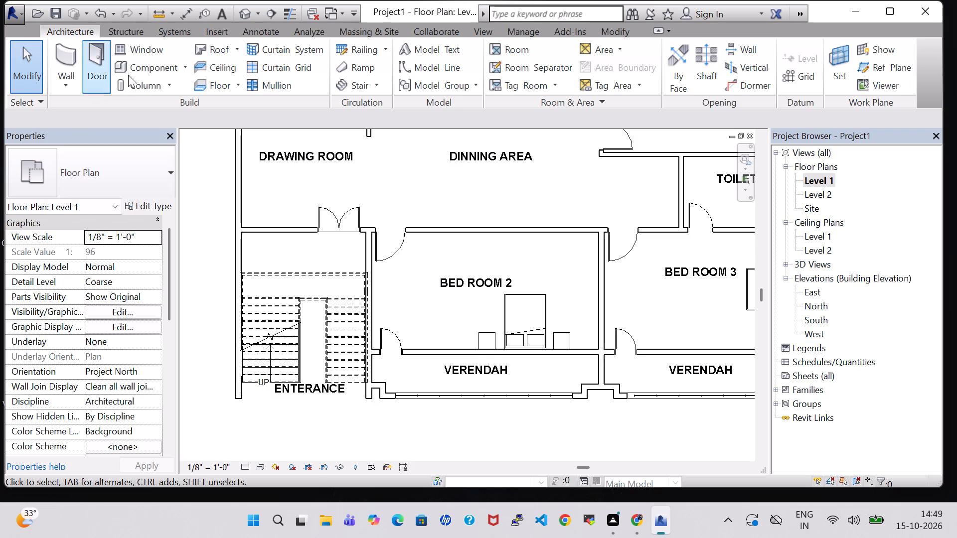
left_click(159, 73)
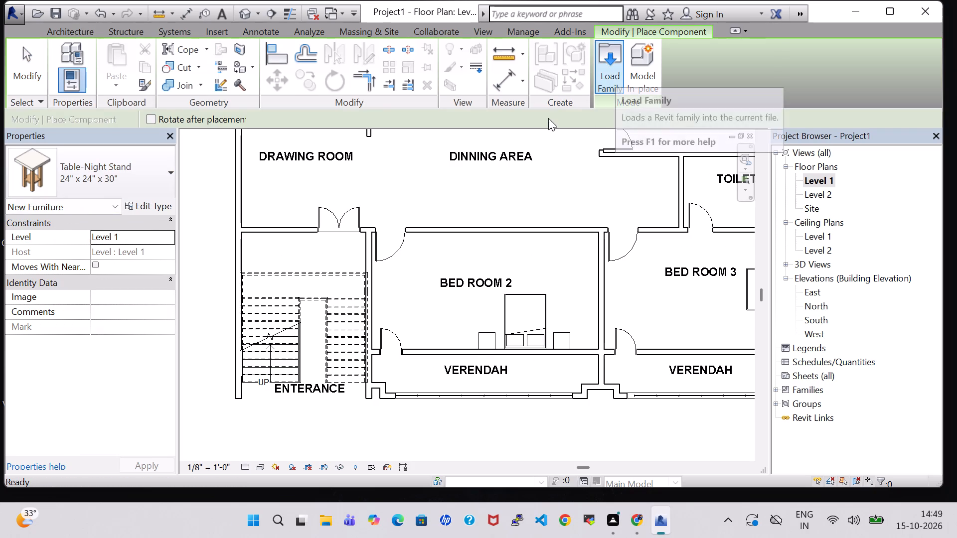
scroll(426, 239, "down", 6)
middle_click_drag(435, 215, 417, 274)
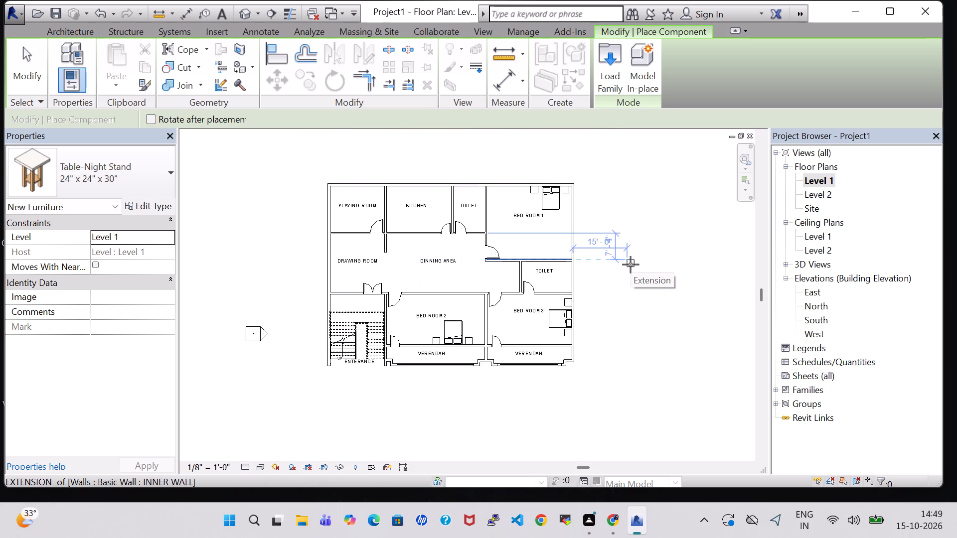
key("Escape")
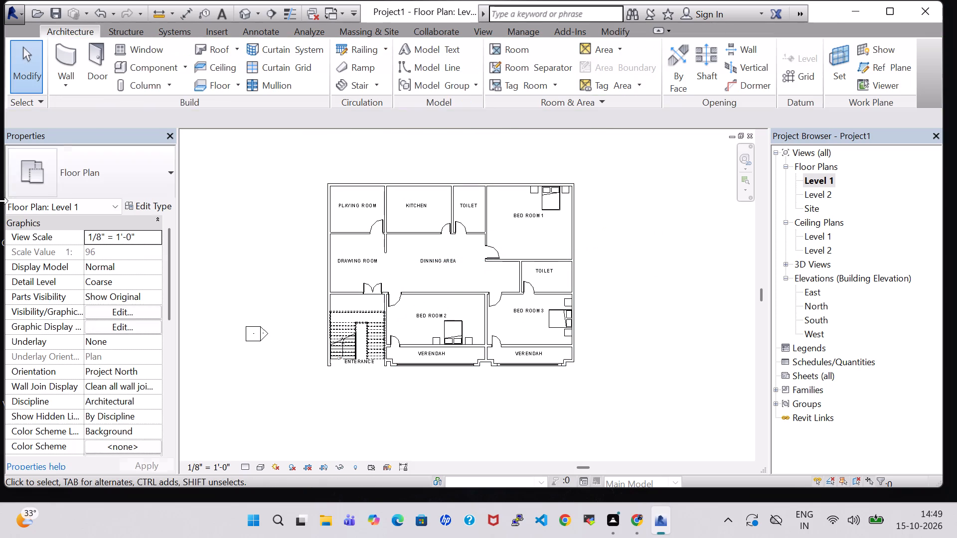
Load the Casement 3x3 with Trim window family from the US Imperial Windows library for window placement.
left_click(147, 50)
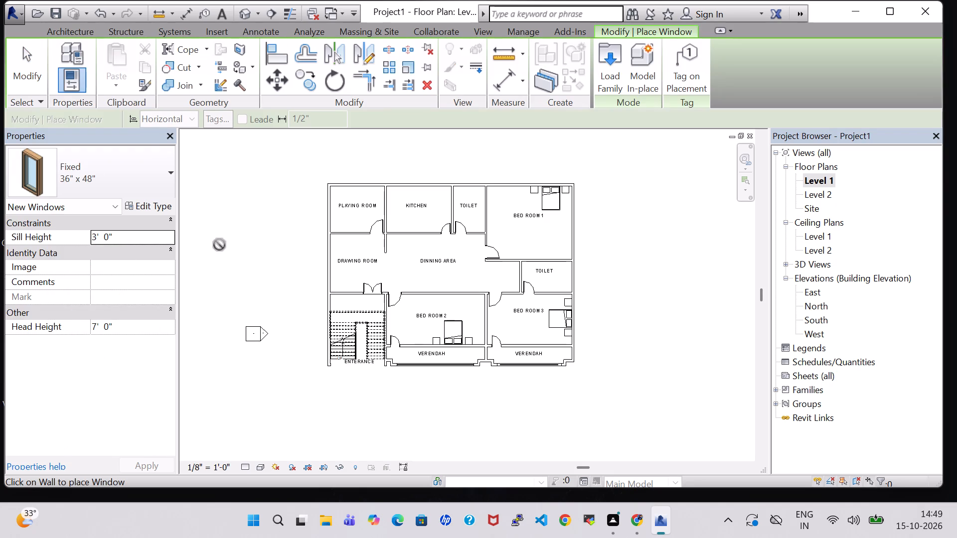
left_click(610, 71)
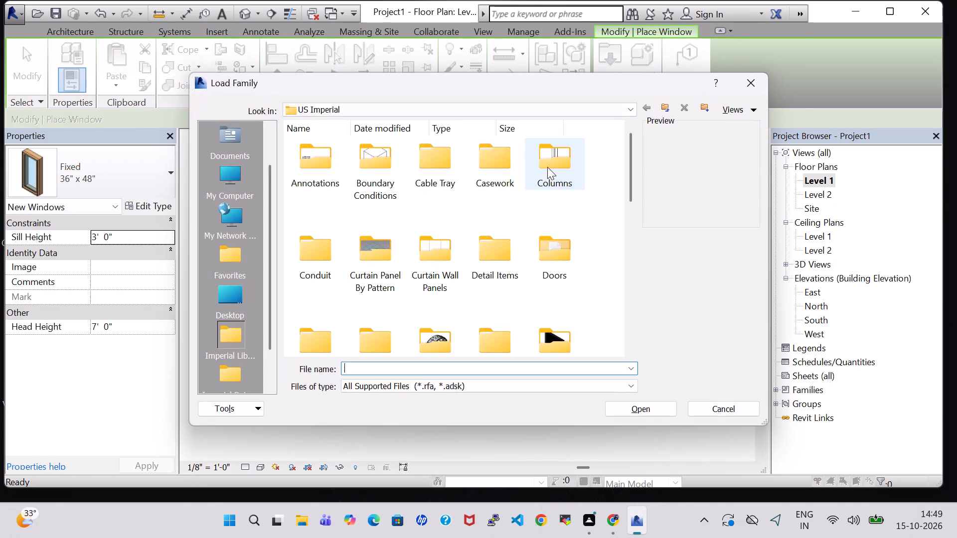
scroll(547, 167, "down", 6)
double_click(433, 323)
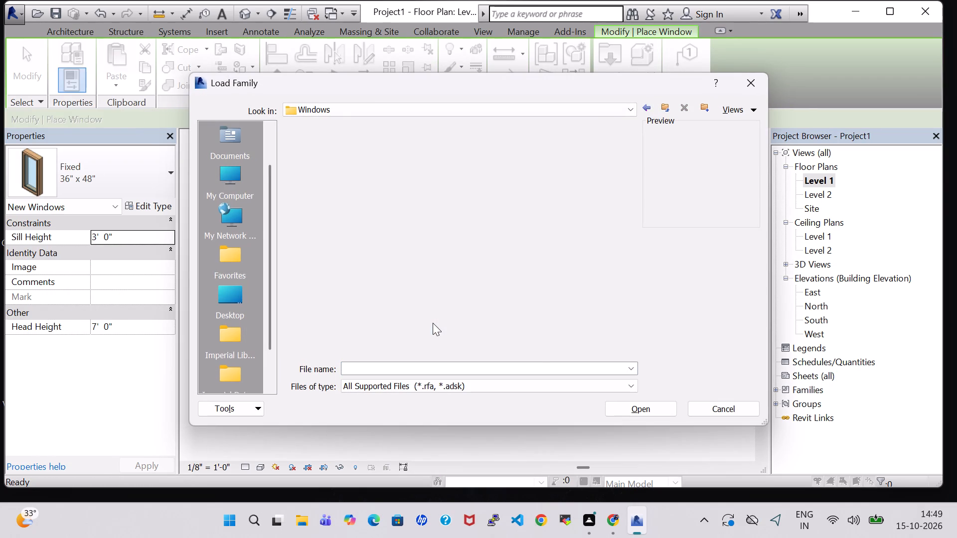
left_click(448, 174)
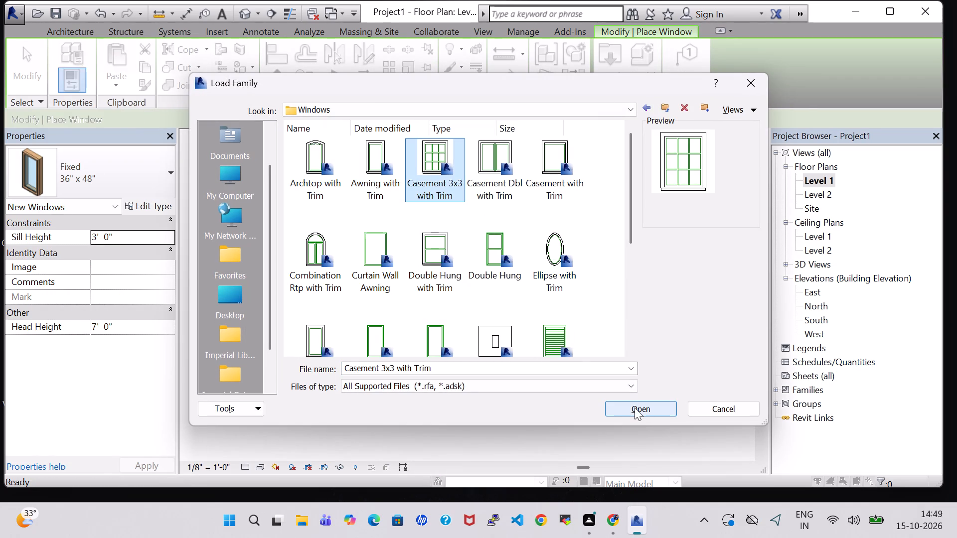
left_click(635, 407)
Place a 36" x 48" Casement 3x3 with Trim window in each verendah-side wall of Bed Room 2 and Bed Room 3.
scroll(428, 311, "up", 5)
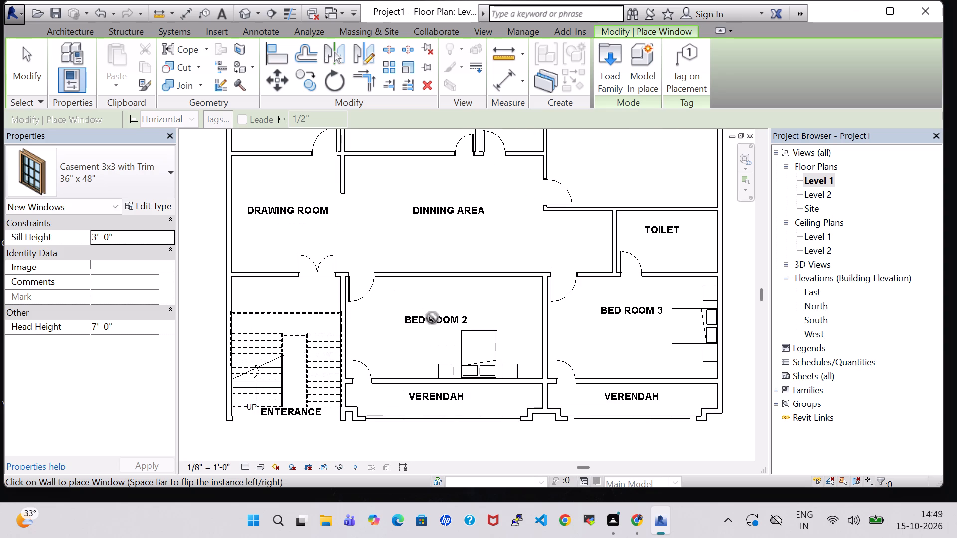
left_click(475, 385)
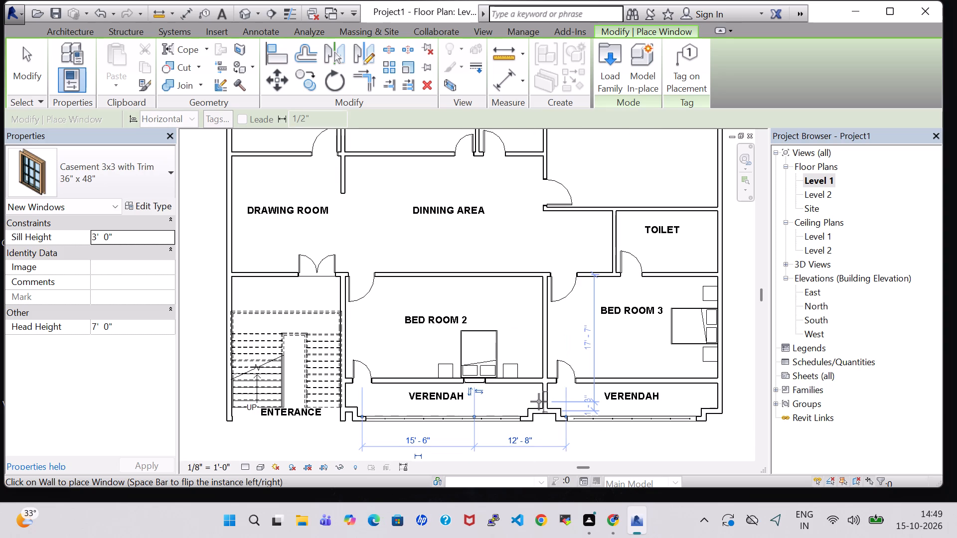
left_click(652, 387)
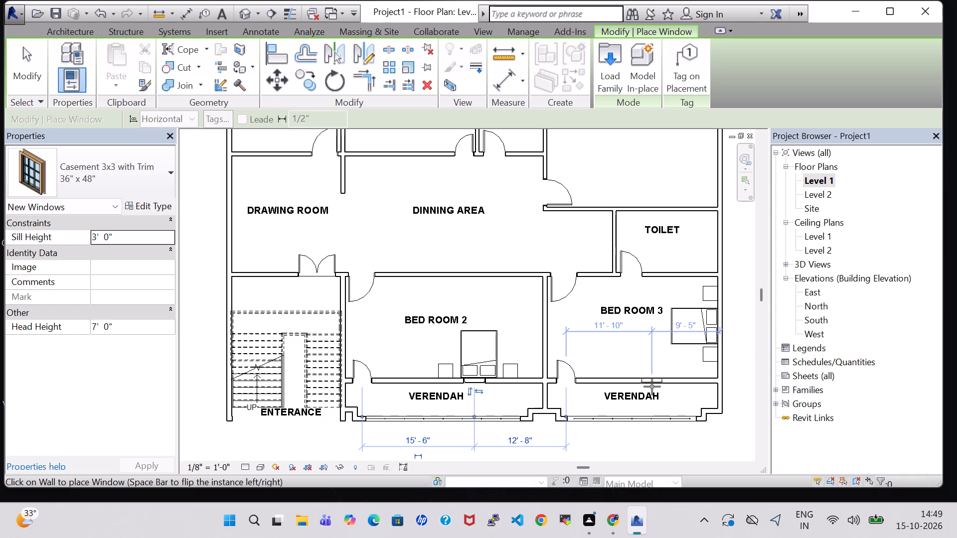
Place casement windows in Bed Room 1: one in the east wall about 11'-9" from the north wall, one centred in the north wall.
middle_click_drag(728, 371, 642, 403)
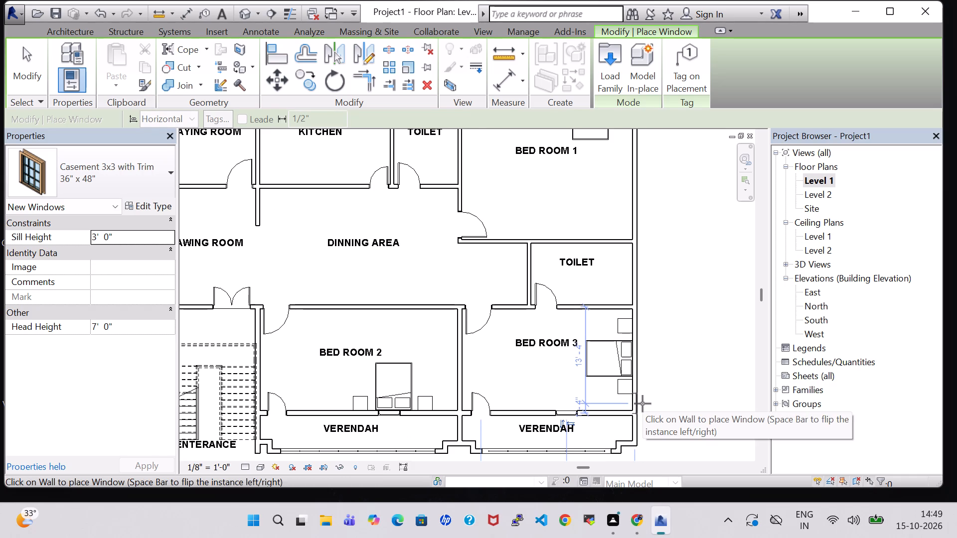
middle_click_drag(666, 215, 664, 322)
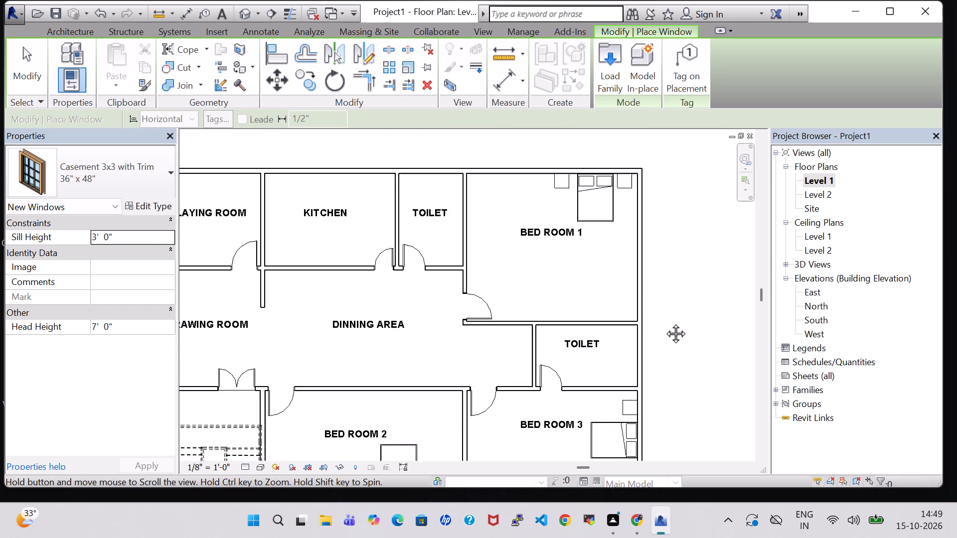
middle_click_drag(664, 322, 660, 337)
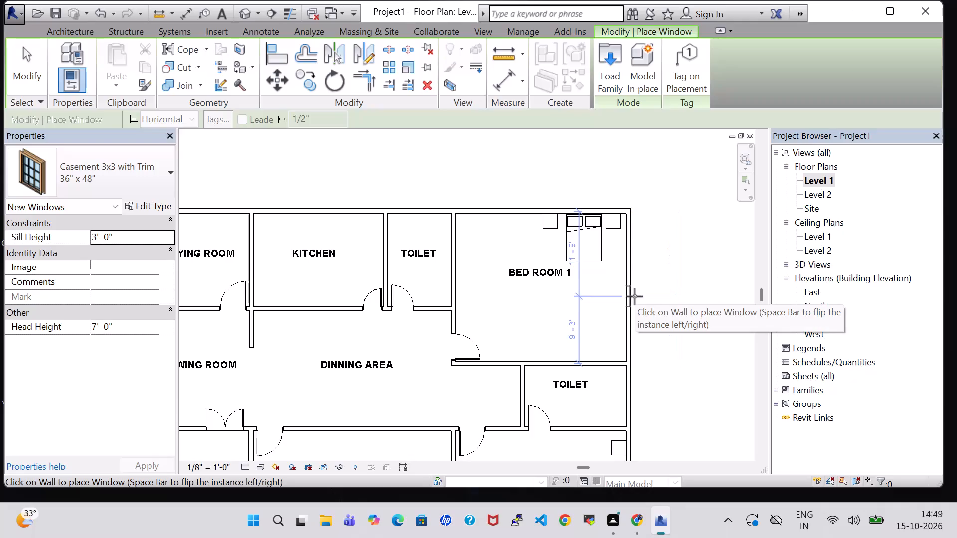
left_click(635, 296)
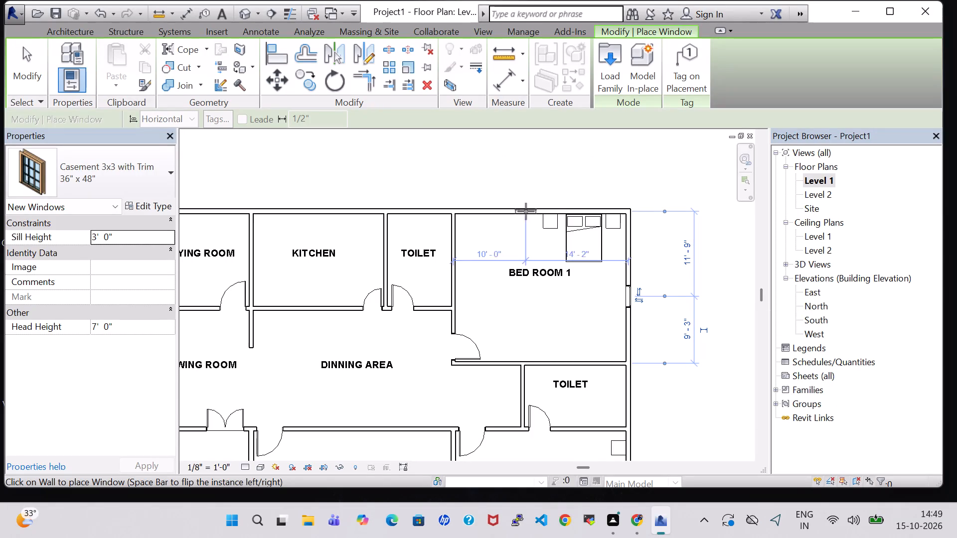
left_click(537, 206)
Place a 36" x 48" casement window centred in the west wall of both the Playing Room and the Drawing Room, and finish placement.
middle_click_drag(511, 227, 512, 228)
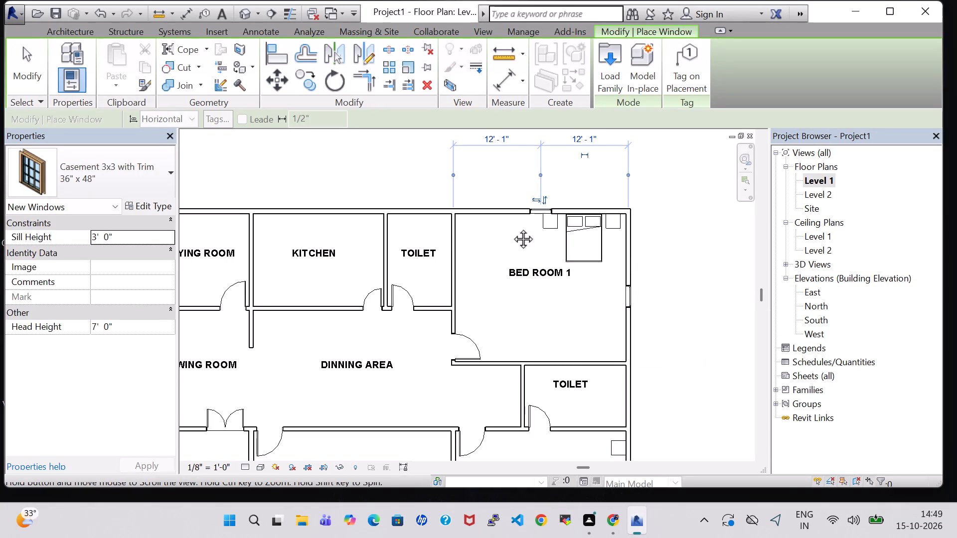
middle_click_drag(512, 228, 592, 245)
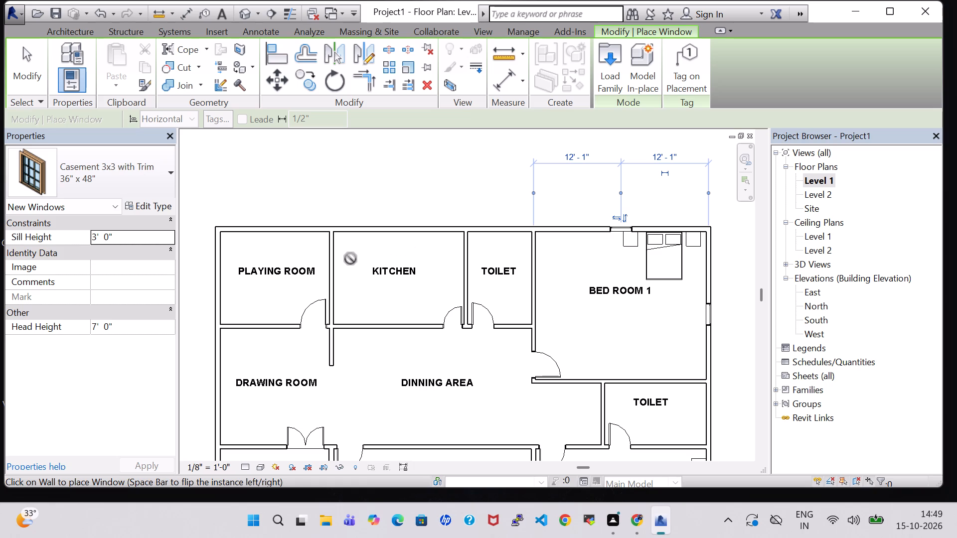
left_click(213, 283)
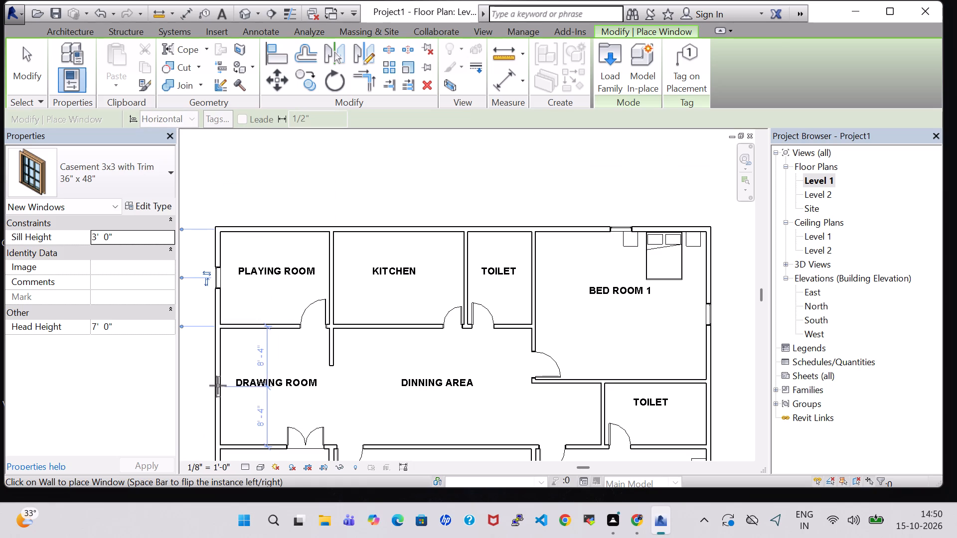
left_click(216, 386)
scroll(218, 386, "down", 4)
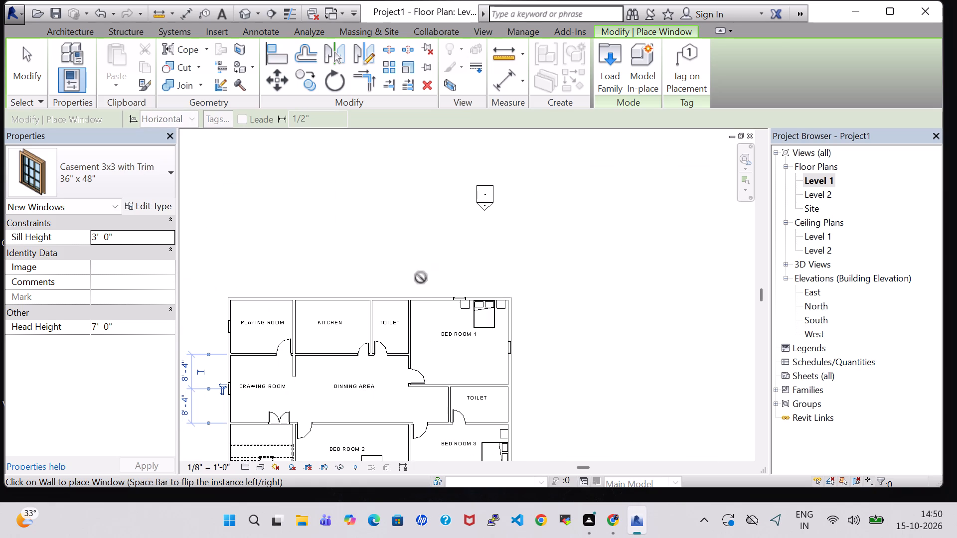
key("Escape")
key("Escape")
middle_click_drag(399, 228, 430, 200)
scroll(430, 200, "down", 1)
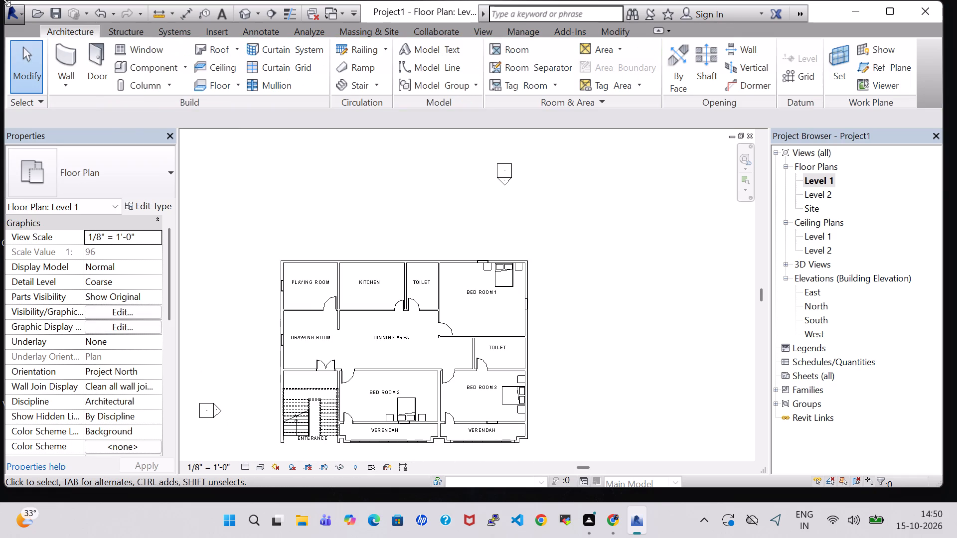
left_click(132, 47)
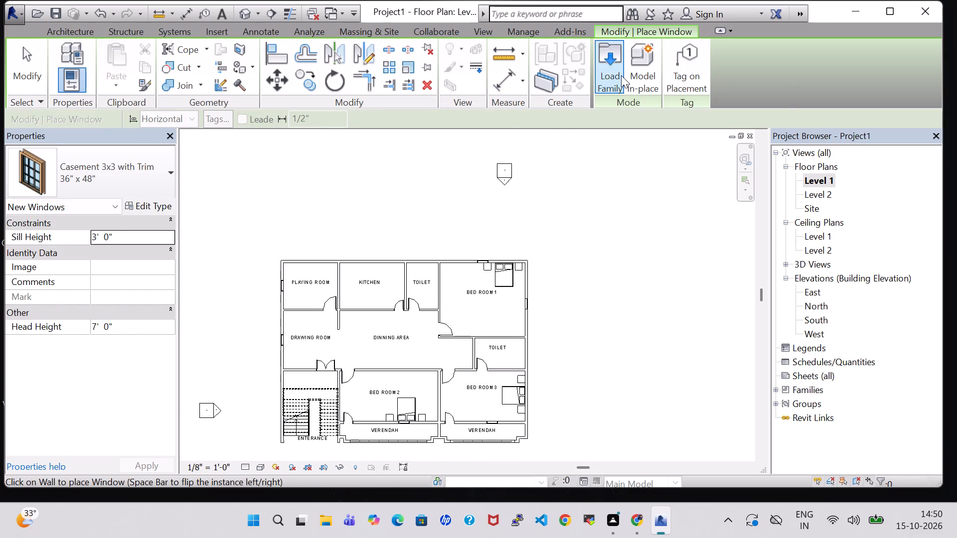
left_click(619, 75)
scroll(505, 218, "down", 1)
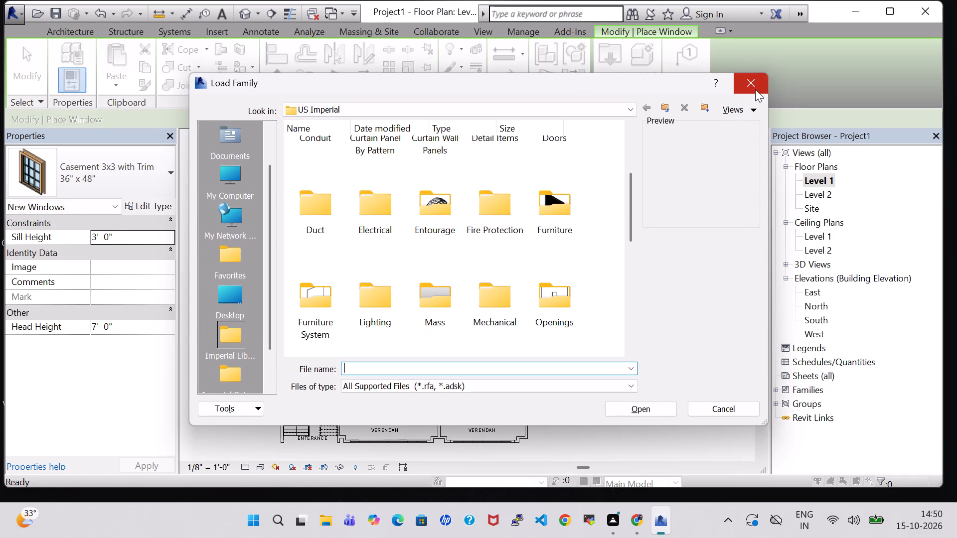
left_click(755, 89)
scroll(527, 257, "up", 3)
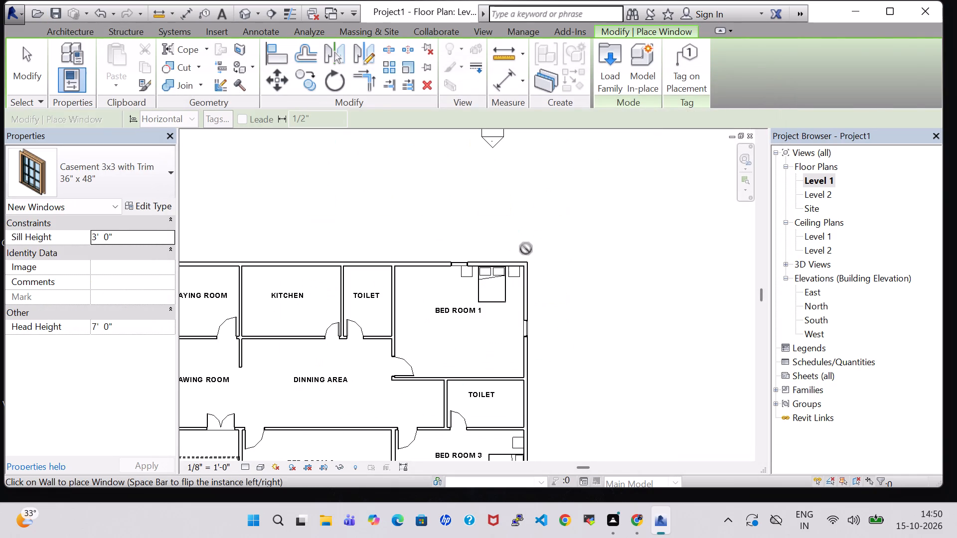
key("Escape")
Change the north and east windows of Bed Room 1 to the Casement 3x3 with Trim 36" x 72" type.
left_click(459, 263)
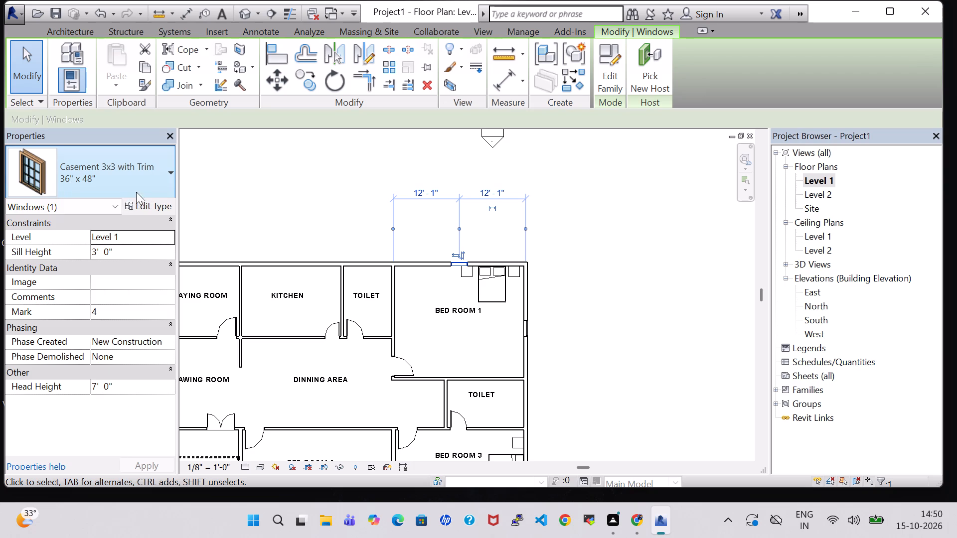
left_click(140, 179)
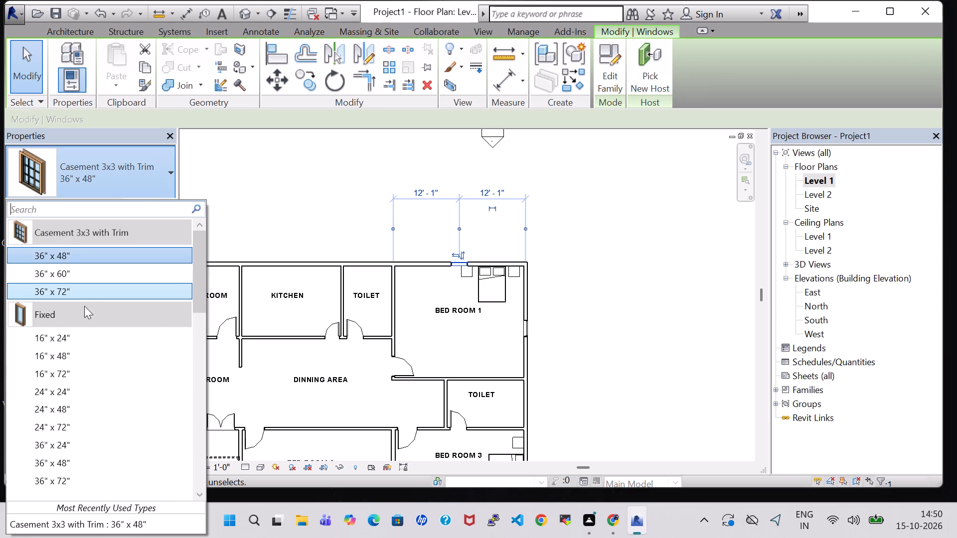
left_click(84, 298)
left_click(596, 298)
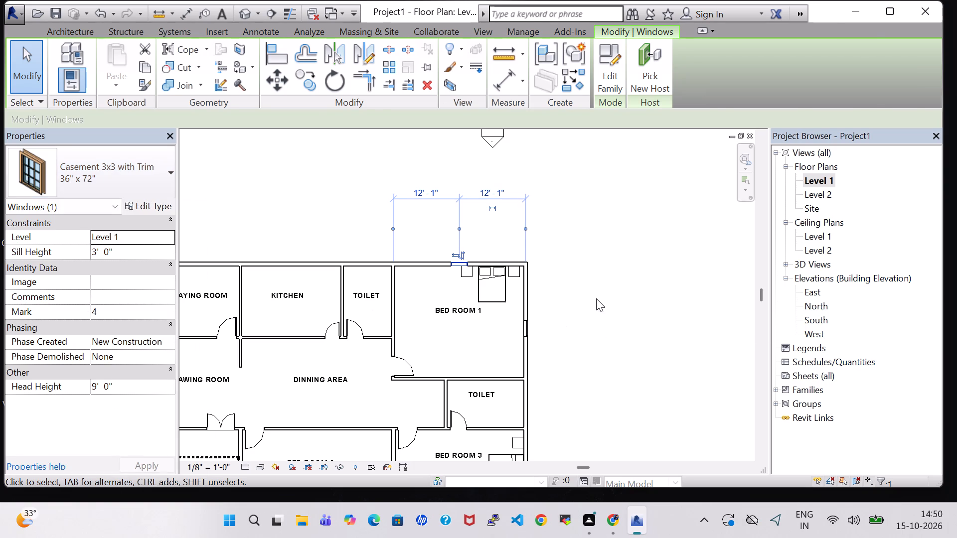
left_click(522, 330)
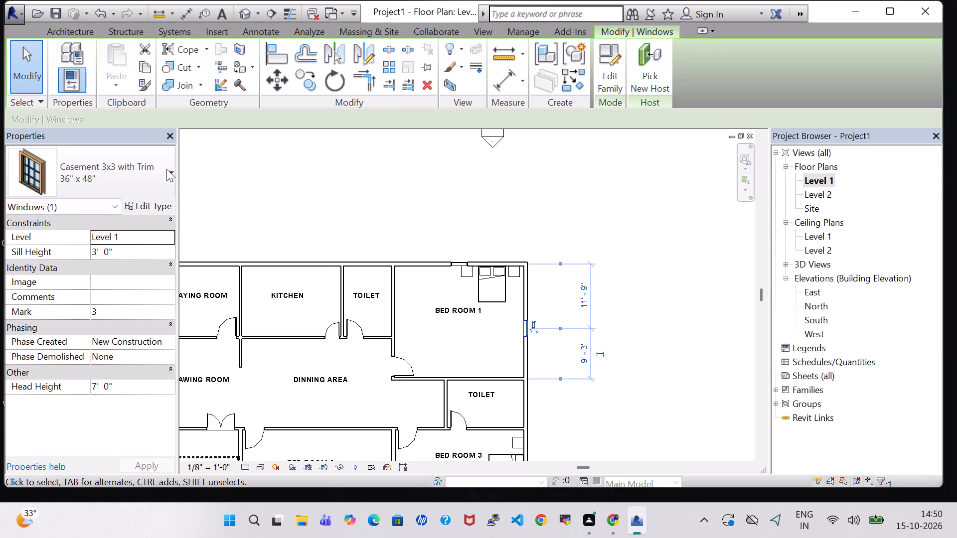
left_click(163, 166)
left_click(69, 297)
left_click(641, 361)
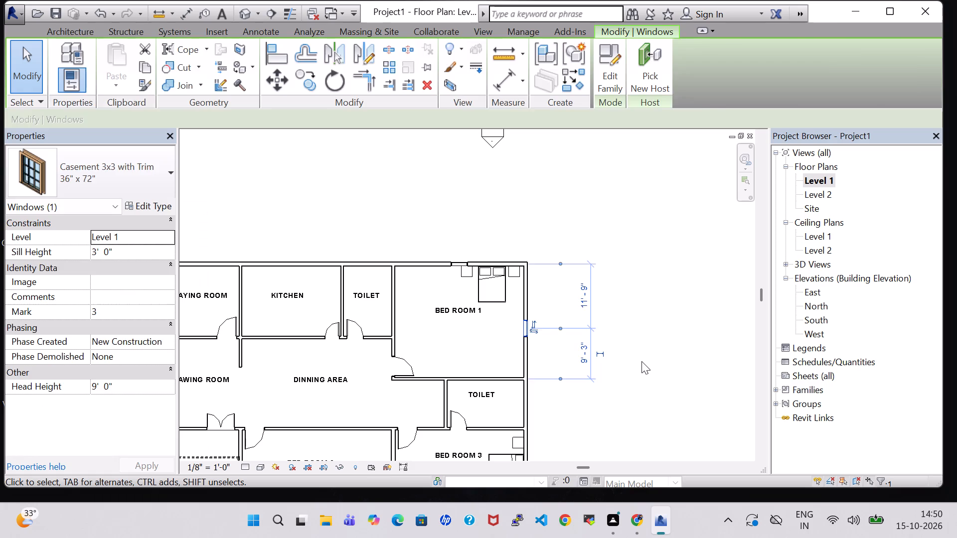
Change the verendah-side windows of Bed Room 3 and Bed Room 2 to the Casement 3x3 with Trim 36" x 72" type.
middle_click_drag(641, 346, 622, 235)
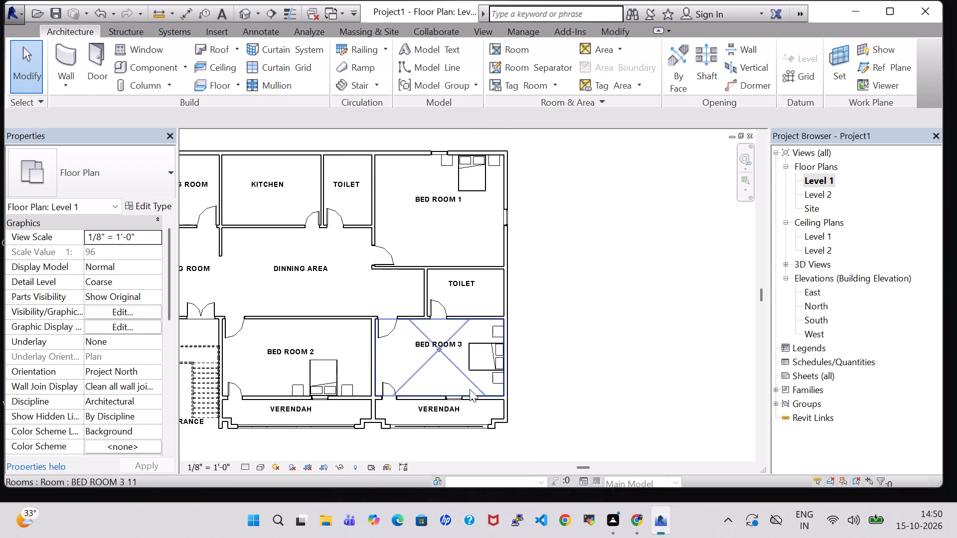
left_click(460, 394)
left_click(93, 165)
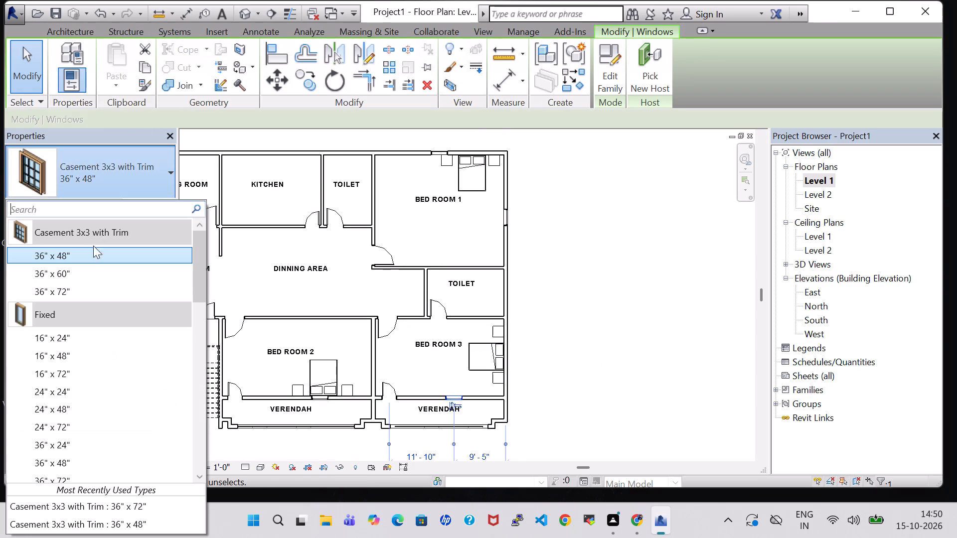
left_click(75, 286)
left_click(572, 358)
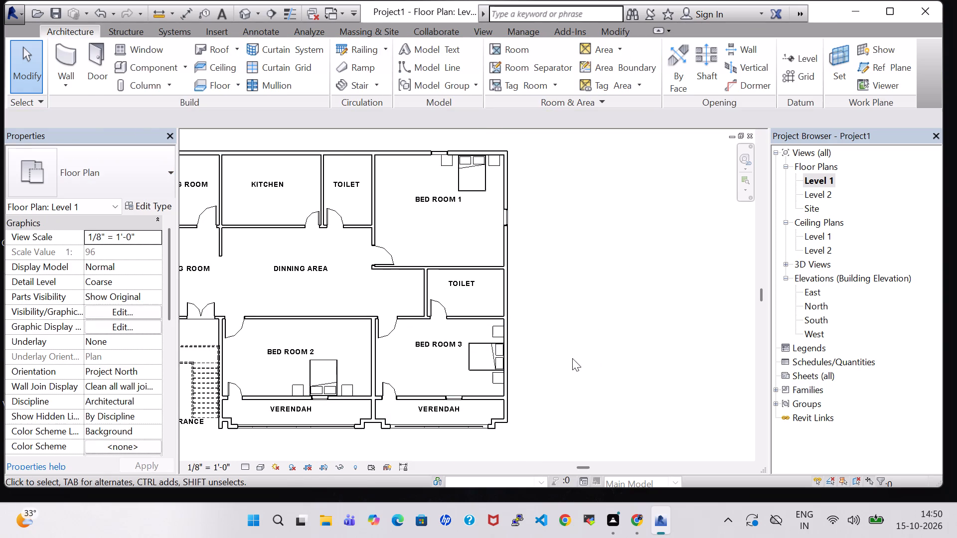
left_click(315, 397)
left_click(133, 169)
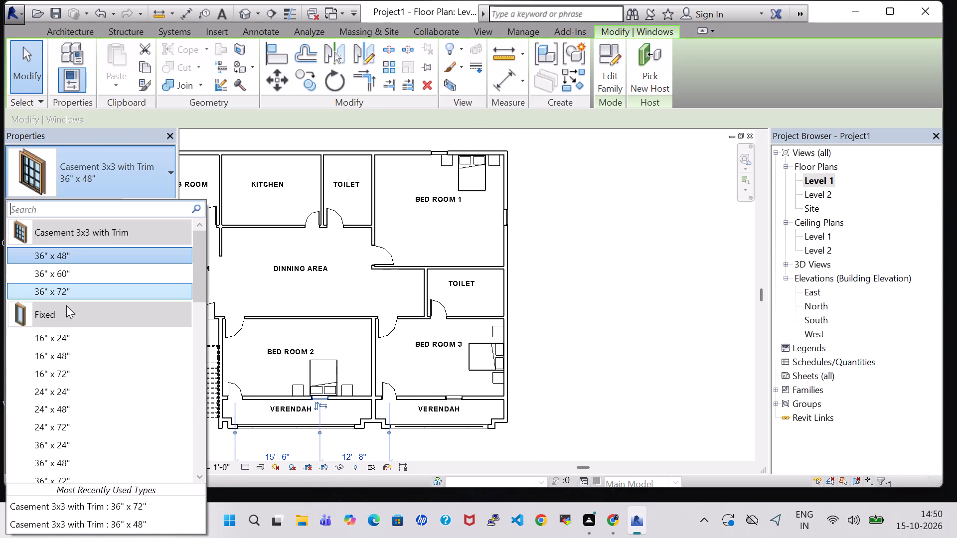
left_click(63, 290)
Change the west windows of the Drawing Room and Playing Room to the Casement 3x3 with Trim 36" x 72" type.
scroll(572, 312, "up", 1)
middle_click_drag(572, 312, 650, 296)
scroll(637, 290, "down", 2)
middle_click_drag(626, 278, 684, 289)
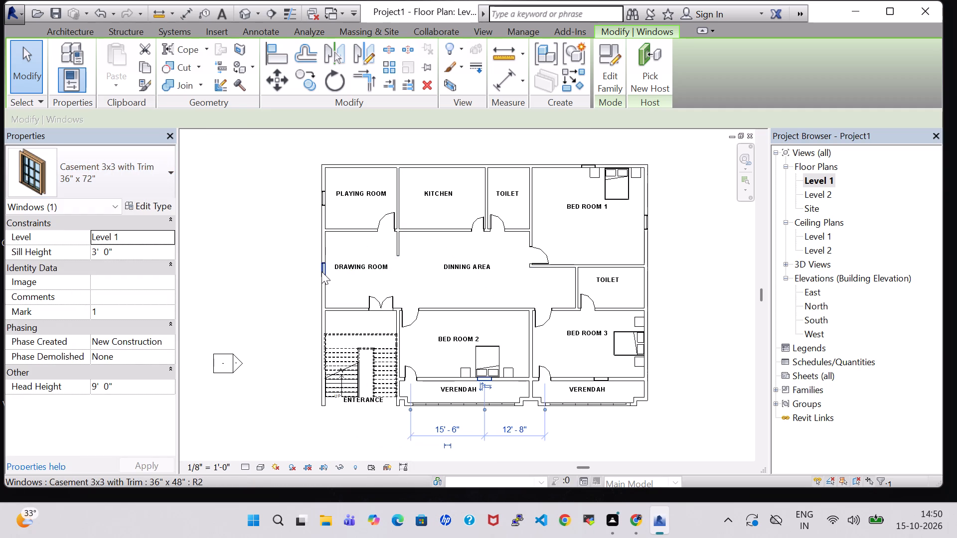
left_click(321, 271)
left_click(134, 180)
left_click(100, 293)
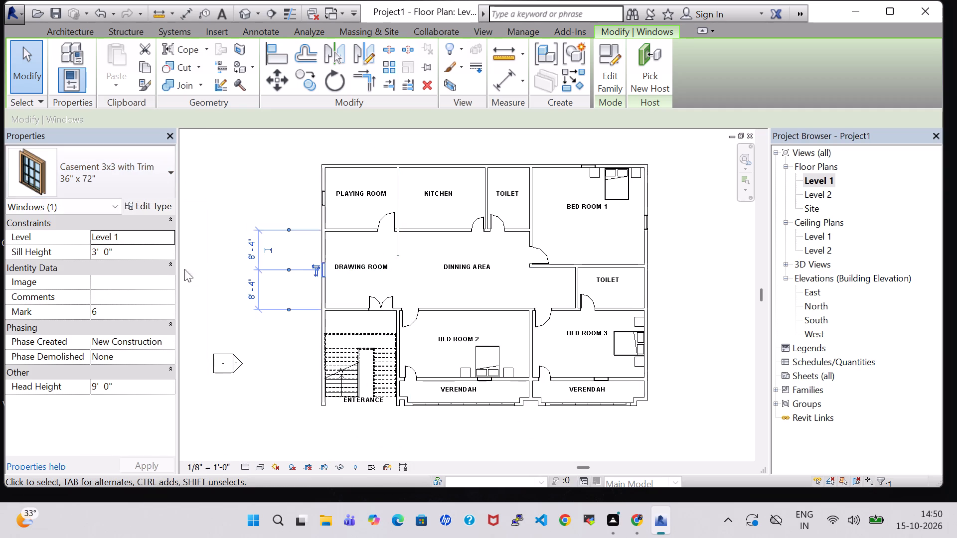
left_click(322, 196)
left_click(139, 165)
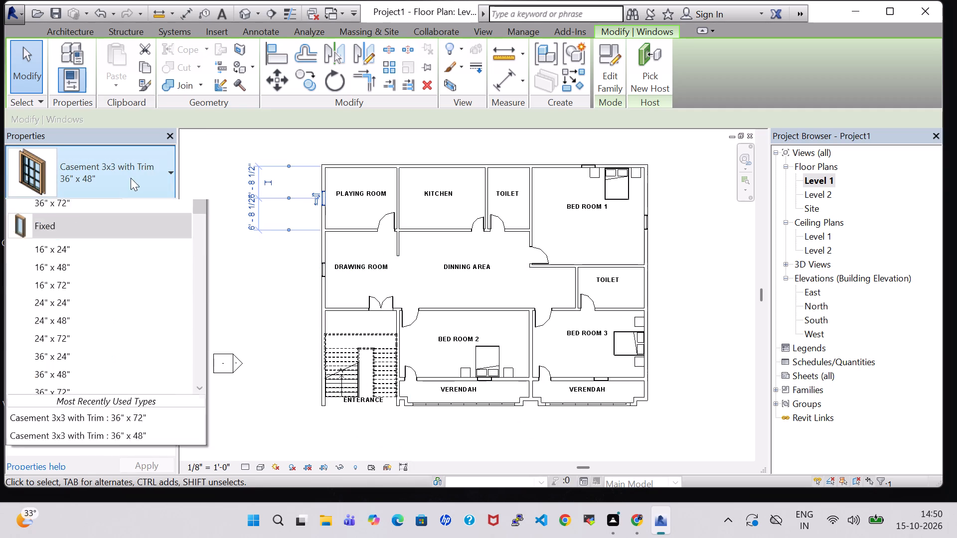
left_click(100, 288)
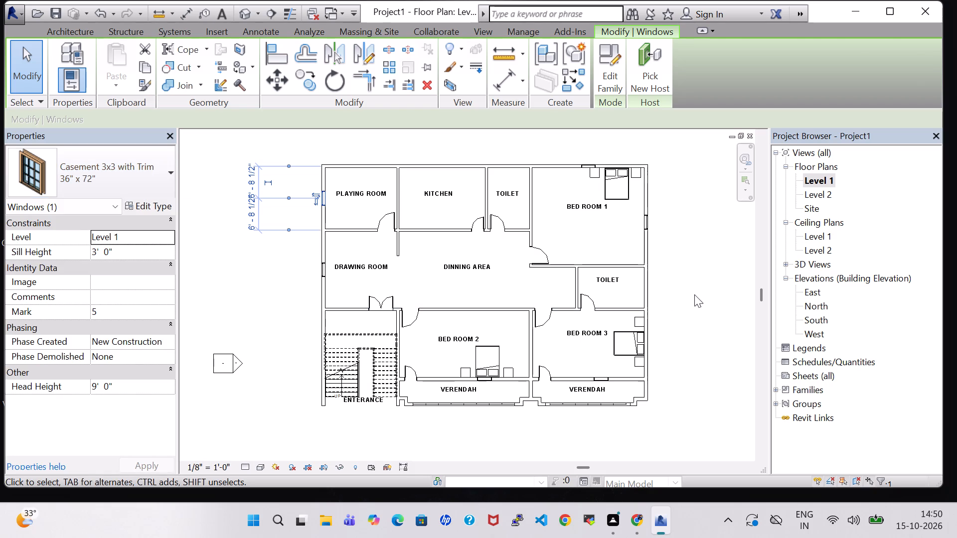
left_click(694, 294)
Examine the windows around the house in the 3D view from several angles.
middle_click_drag(693, 294, 678, 299)
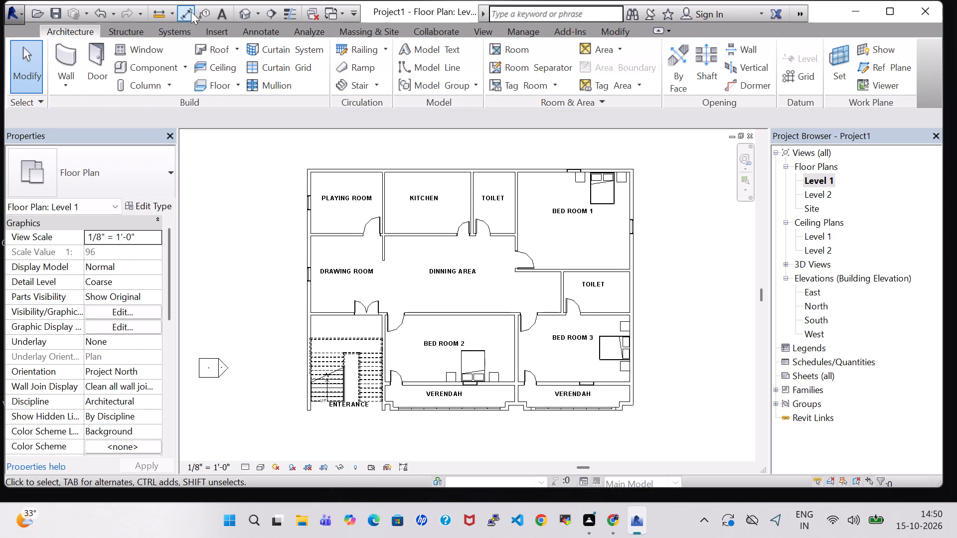
left_click(247, 11)
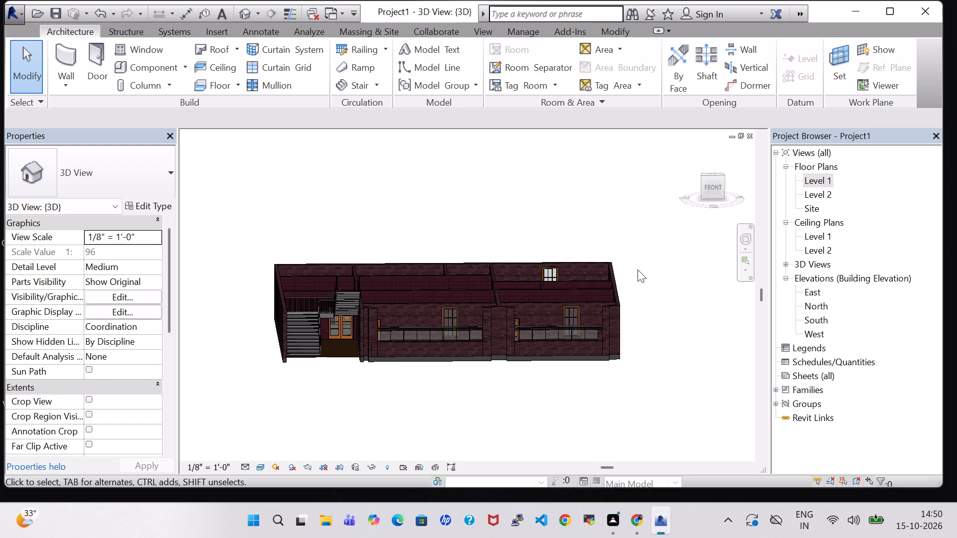
middle_click_drag(638, 269, 642, 318, "shift")
middle_click_drag(644, 309, 620, 362, "shift")
middle_click_drag(643, 312, 643, 371, "shift")
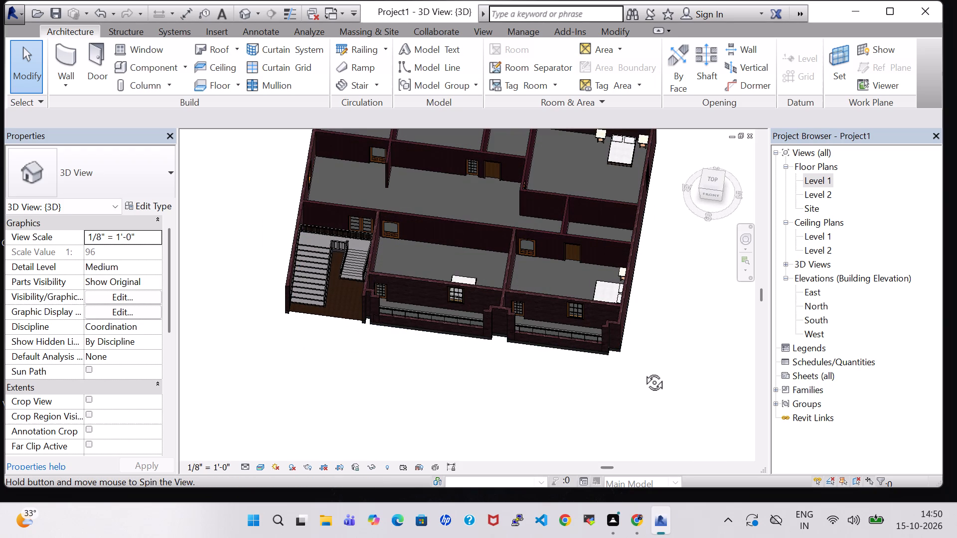
middle_click_drag(643, 371, 649, 322, "shift")
middle_click_drag(649, 313, 561, 279, "shift")
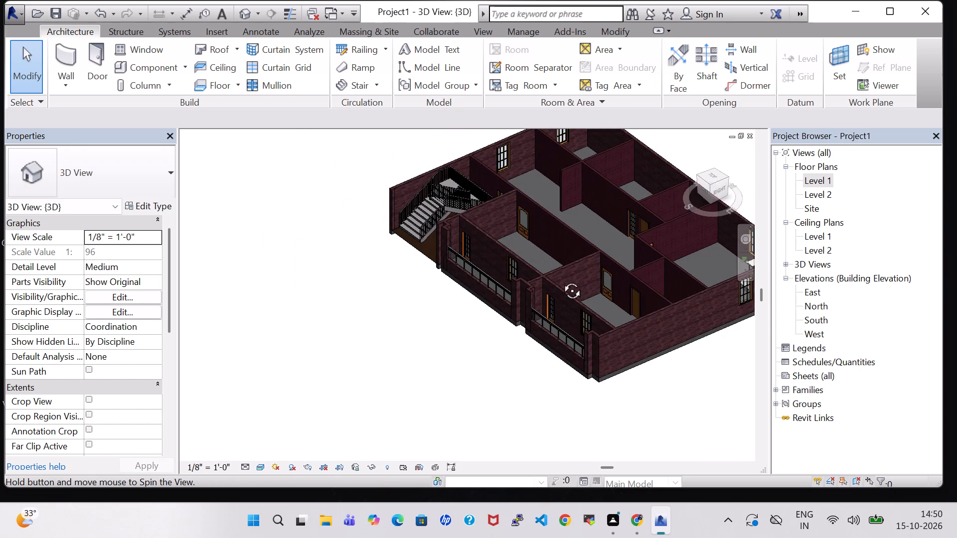
middle_click_drag(561, 279, 632, 334, "shift")
middle_click(661, 311, "shift")
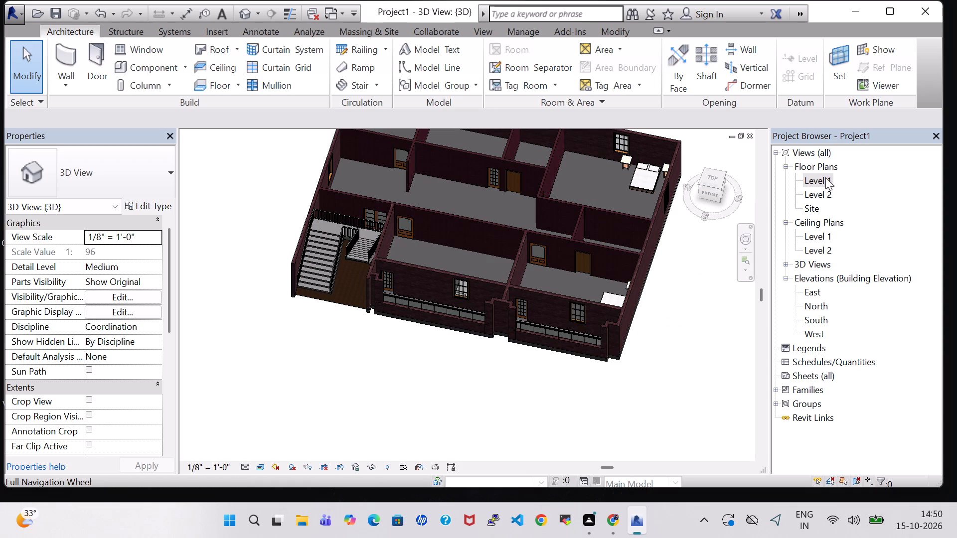
In the Level 1 floor plan, set the 36" x 72" casement type's width to 5' 0" using the Bed Room 2 window.
double_click(825, 173)
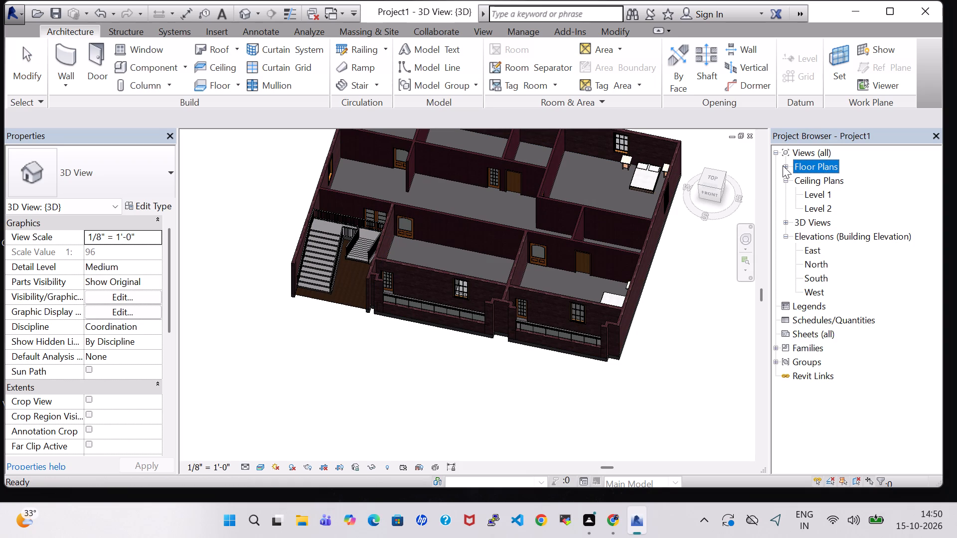
left_click(788, 167)
left_click(786, 167)
double_click(816, 181)
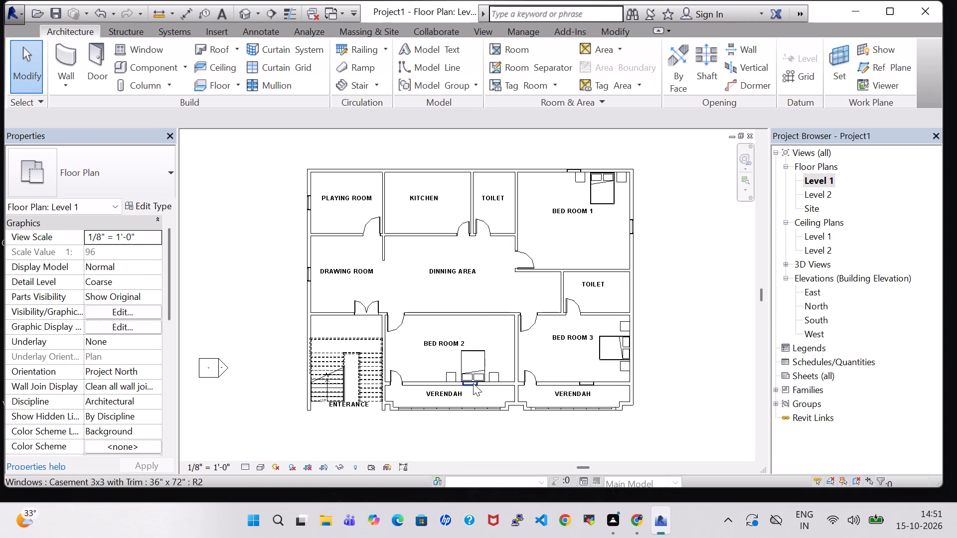
left_click(473, 383)
left_click(138, 210)
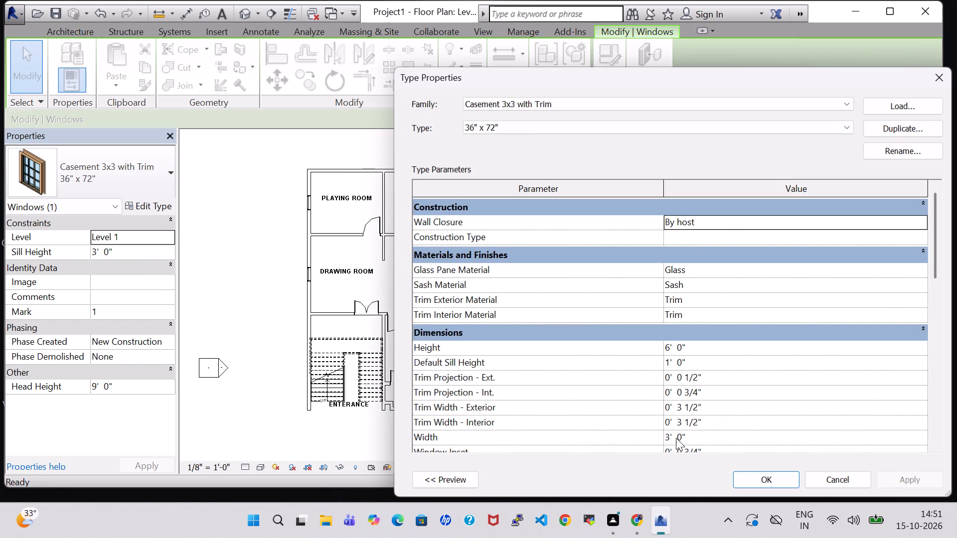
left_click(671, 439)
key("BackSpace")
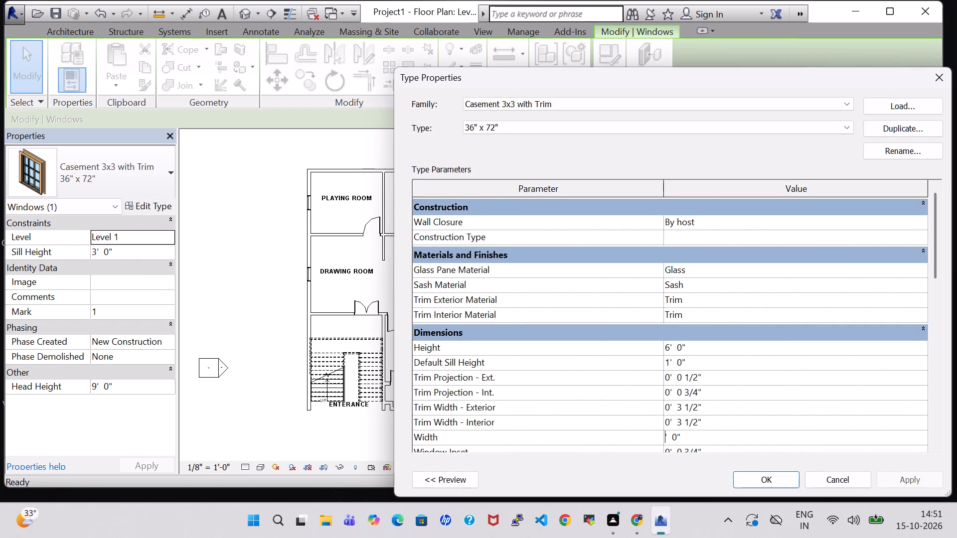
key("5")
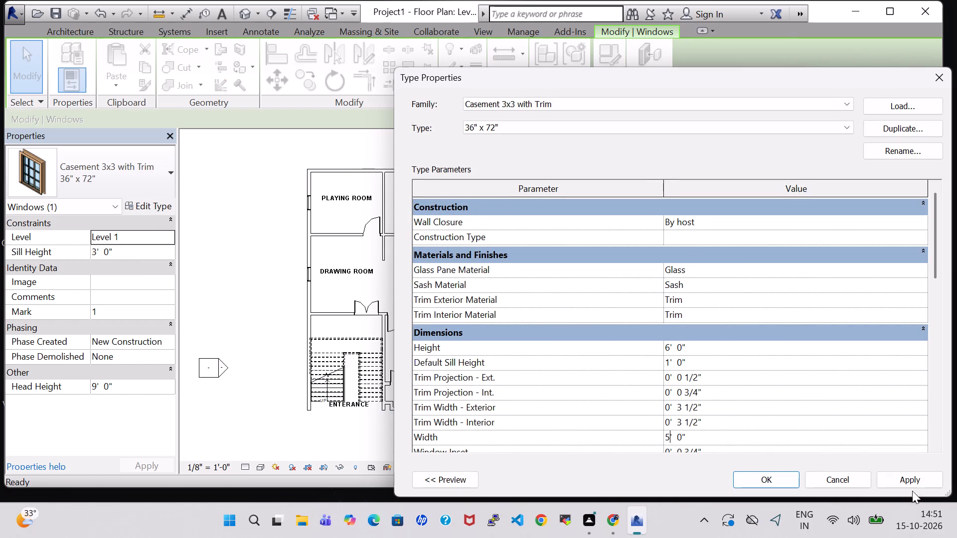
left_click(911, 485)
left_click(780, 479)
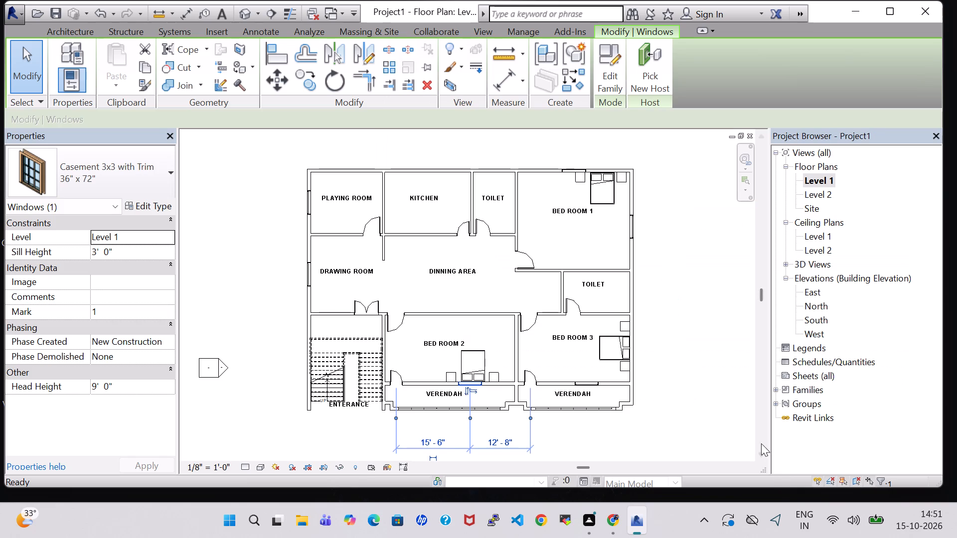
left_click(740, 404)
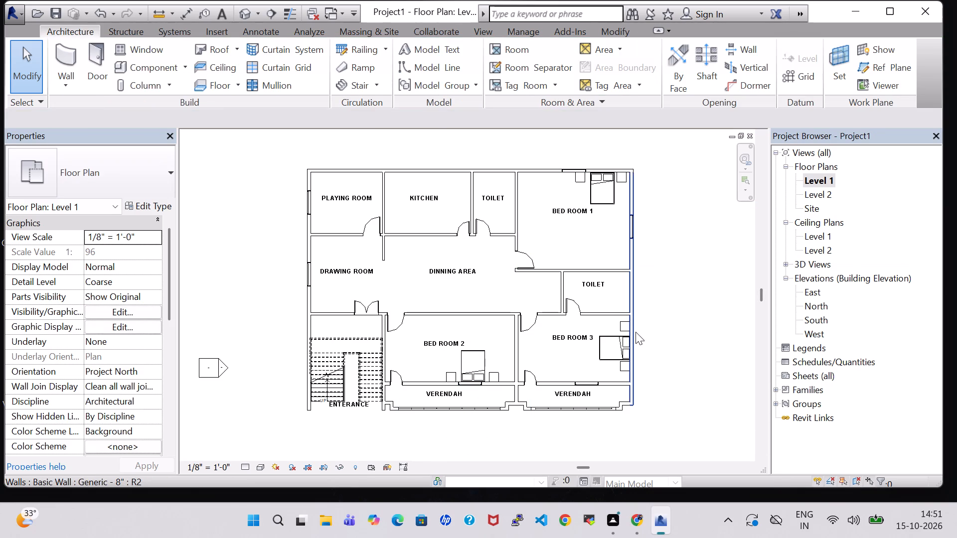
Check the type properties of the casement window in Bed Room 1's east wall.
left_click(634, 232)
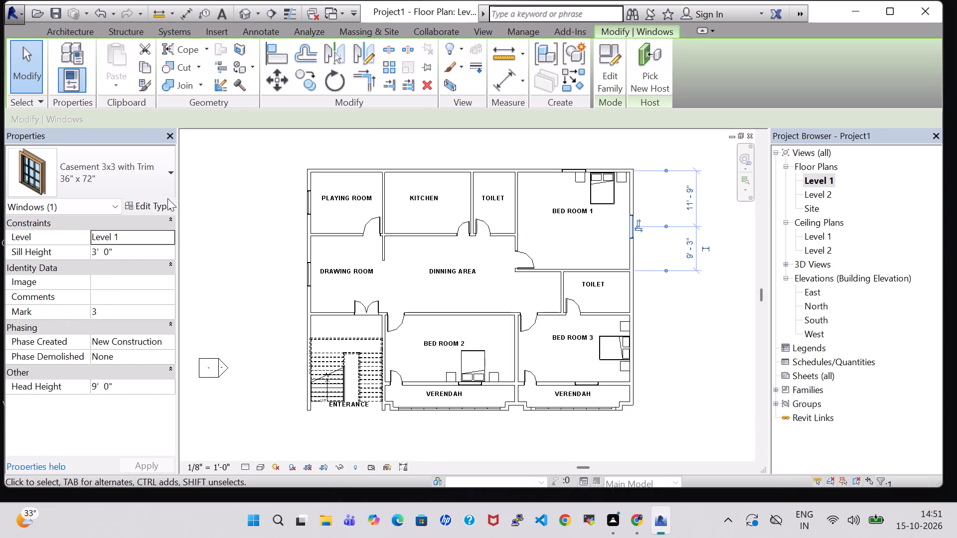
left_click(157, 202)
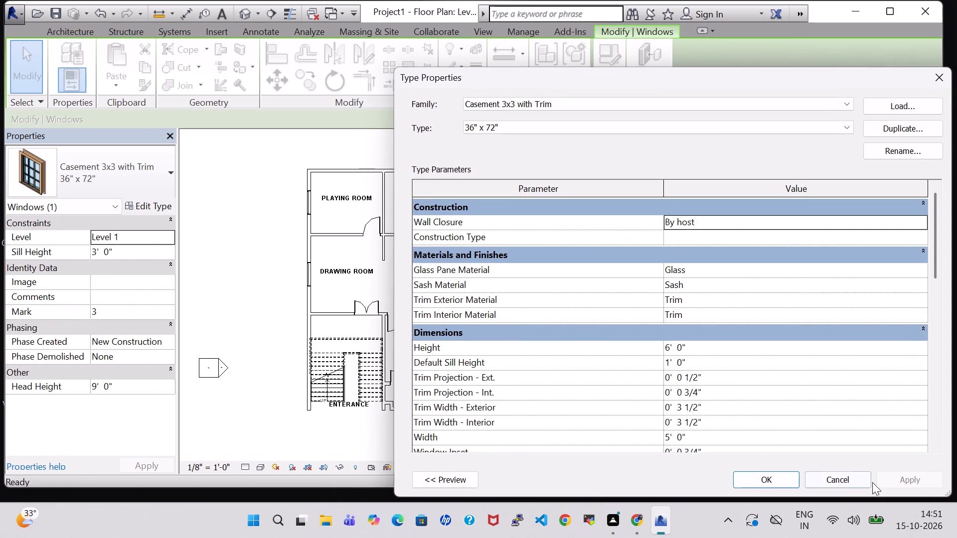
left_click(770, 481)
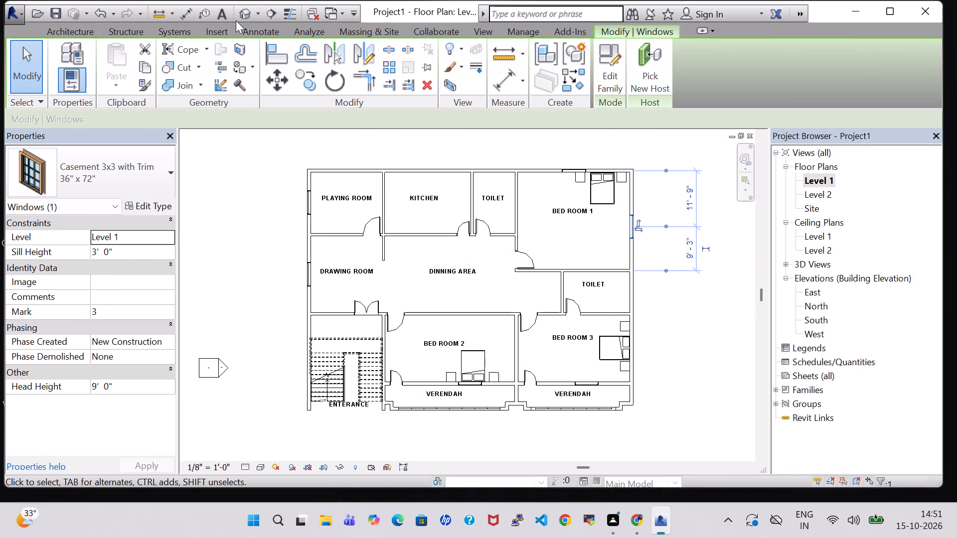
Examine the casement windows in the 3D view from the front, east and back of the house.
left_click(242, 13)
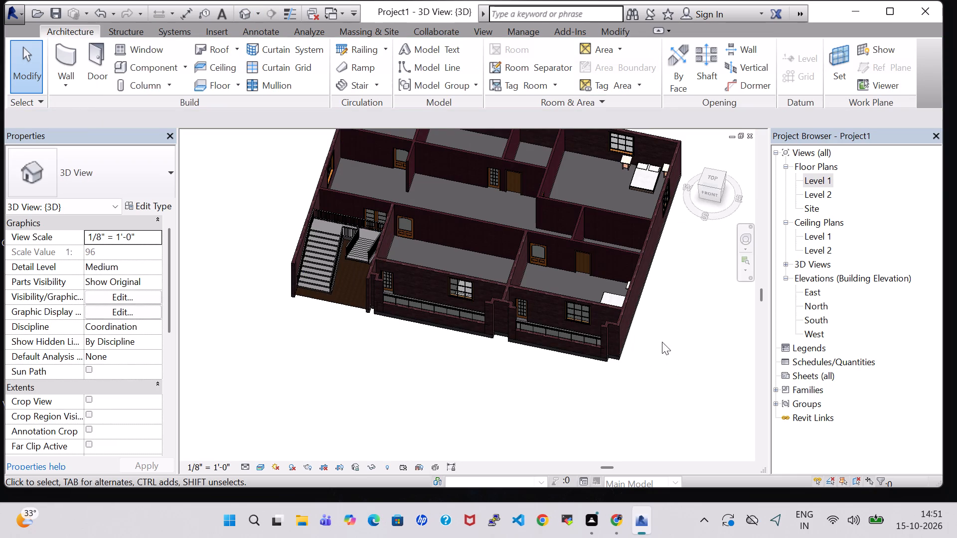
middle_click_drag(688, 370, 696, 284, "shift")
middle_click_drag(696, 284, 647, 307, "shift")
middle_click_drag(711, 334, 601, 350)
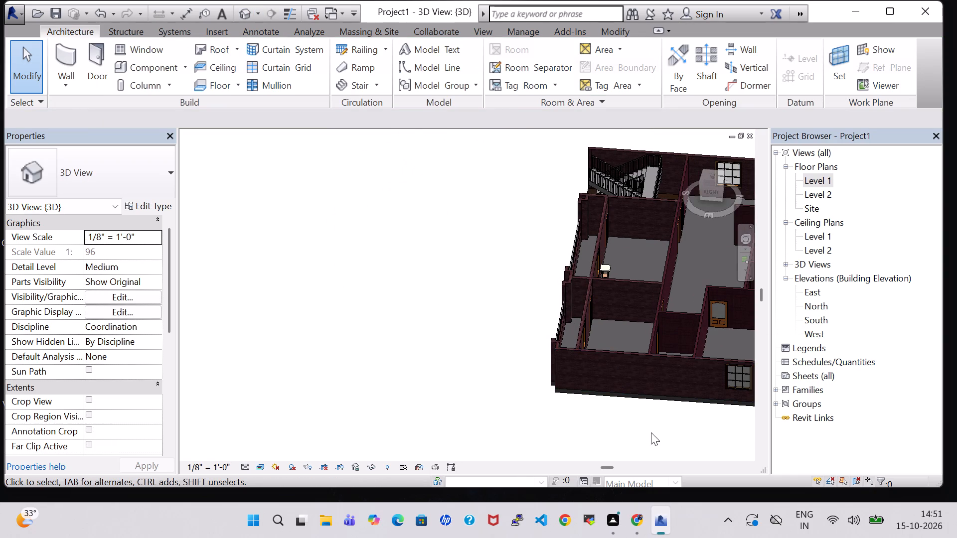
middle_click_drag(651, 432, 481, 397)
middle_click_drag(481, 397, 557, 382, "shift")
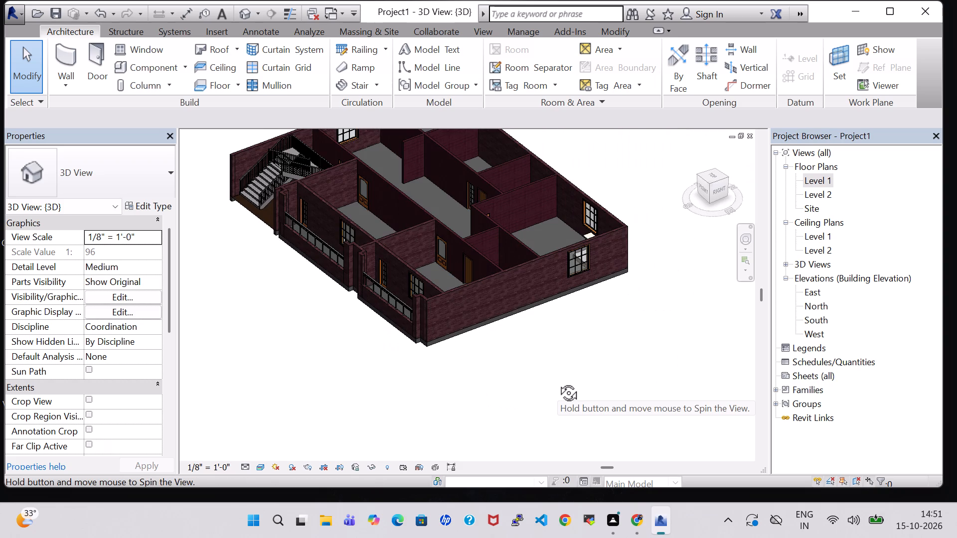
middle_click_drag(557, 382, 534, 374, "shift")
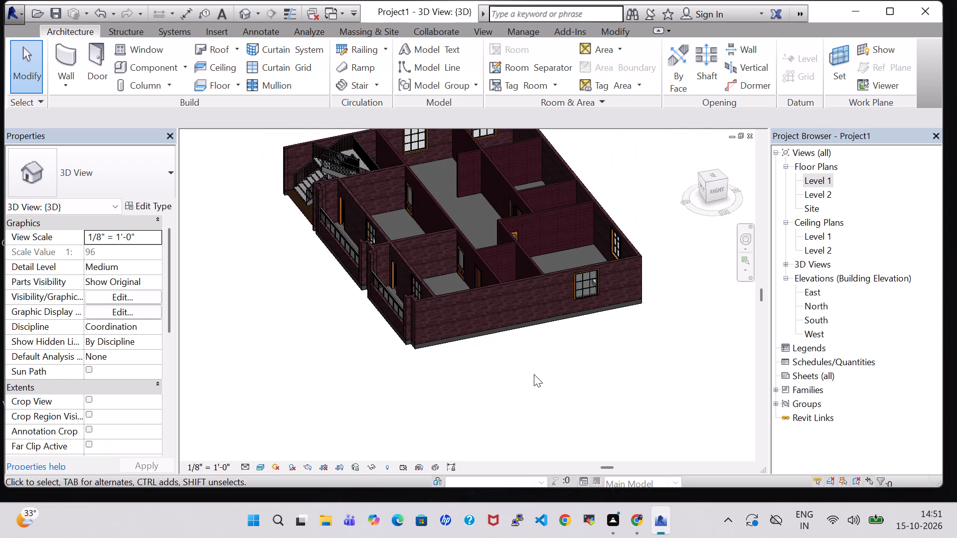
scroll(534, 374, "down", 1)
middle_click_drag(534, 374, 467, 358, "shift")
middle_click_drag(683, 361, 612, 359, "shift")
middle_click_drag(669, 379, 561, 391, "shift")
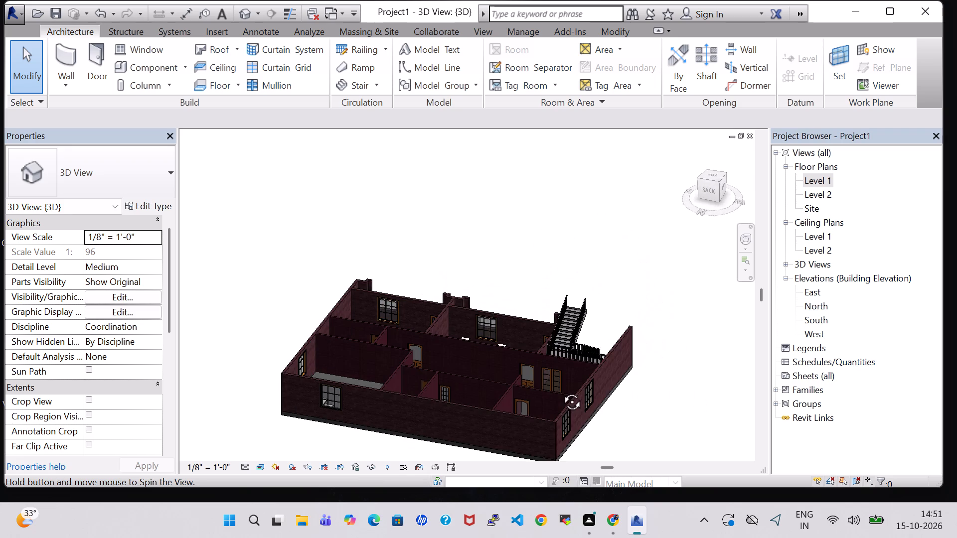
middle_click_drag(561, 391, 600, 390, "shift")
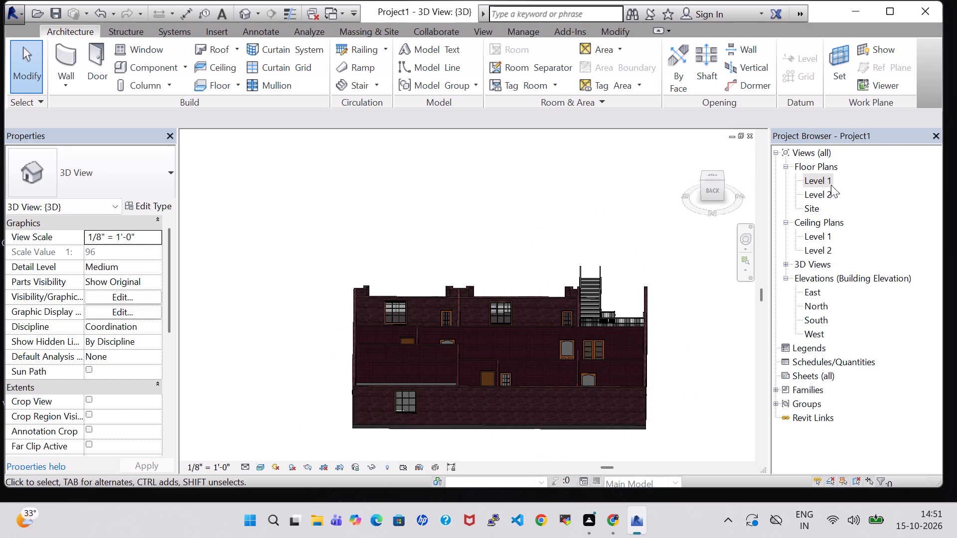
In the Level 1 floor plan, load the Double Hung with Trim window family from the US Imperial Windows folder.
double_click(820, 182)
left_click(135, 45)
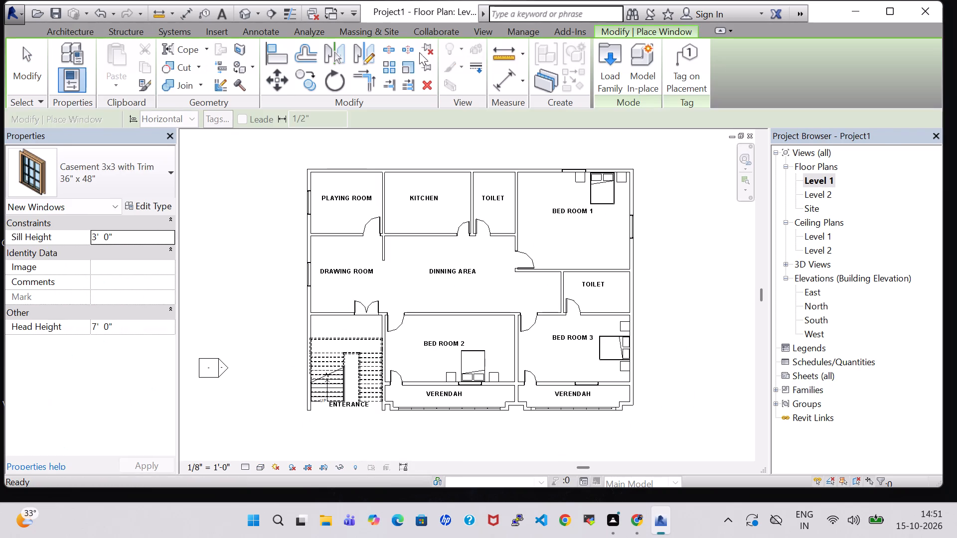
left_click(603, 61)
scroll(575, 289, "down", 1)
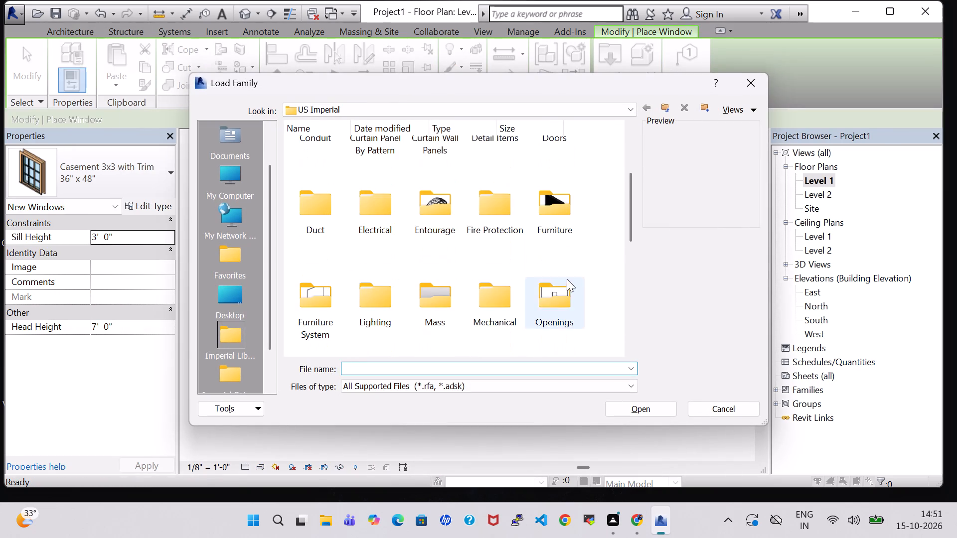
scroll(559, 265, "down", 1)
scroll(486, 265, "down", 2)
double_click(442, 318)
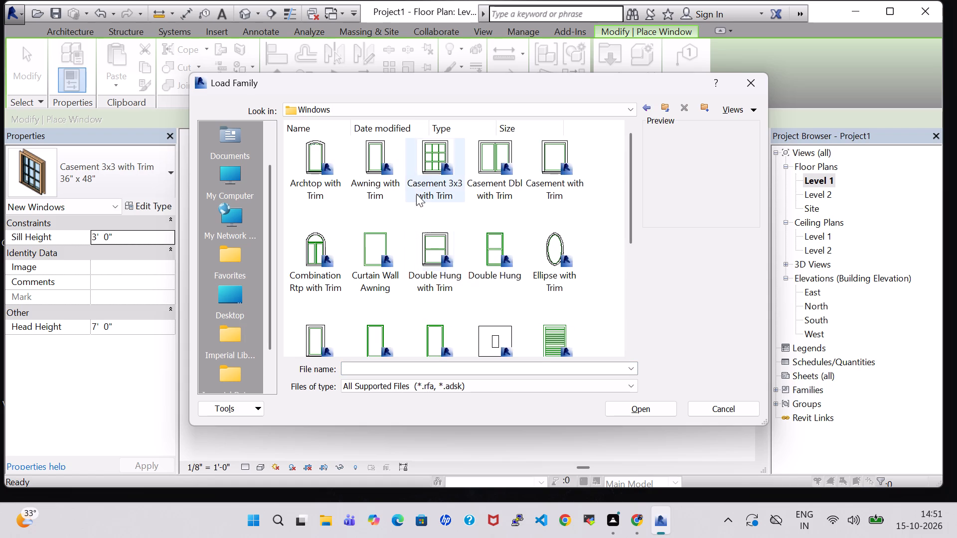
left_click(444, 254)
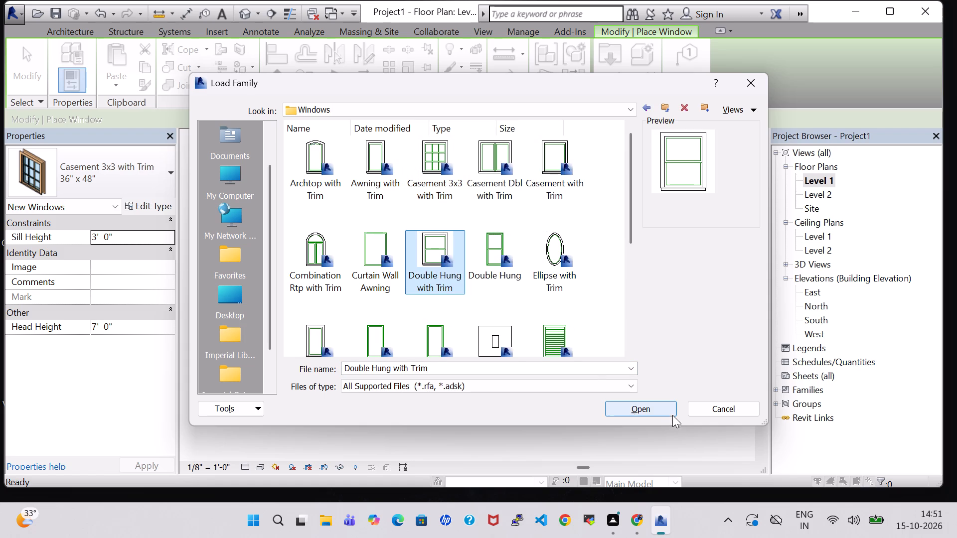
left_click(667, 410)
Place a Double Hung with Trim 36" x 48" window centred in the Kitchen's north wall.
scroll(473, 354, "up", 5)
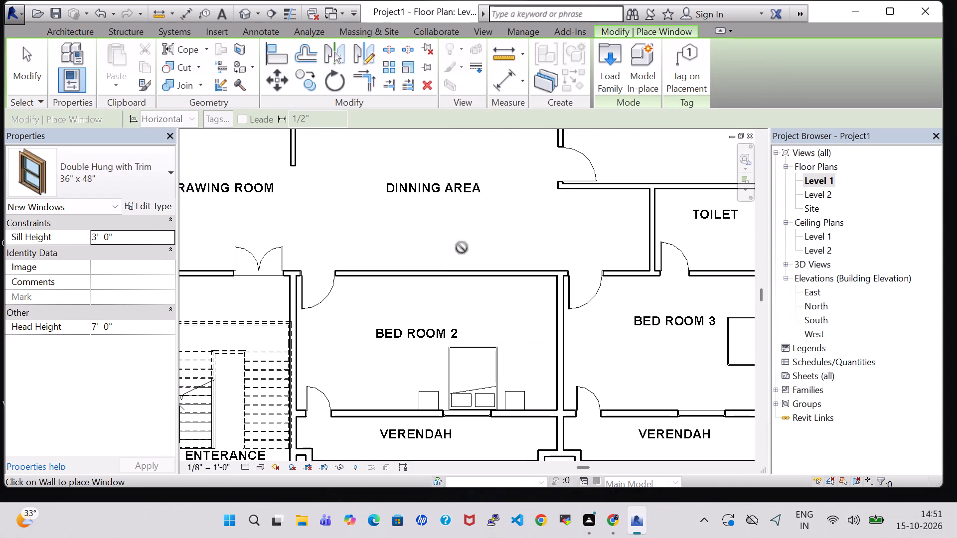
middle_click_drag(461, 246, 524, 470)
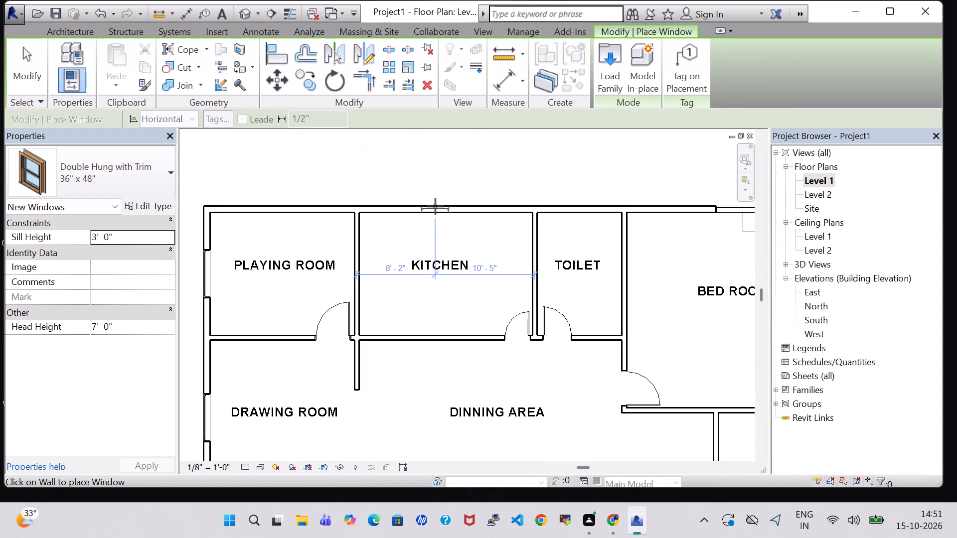
left_click(441, 206)
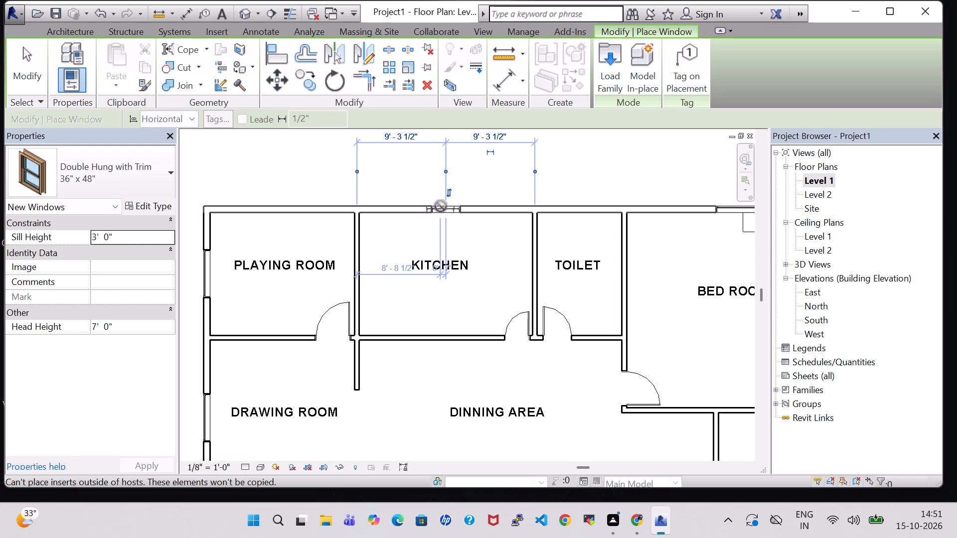
key("Escape")
key("Escape")
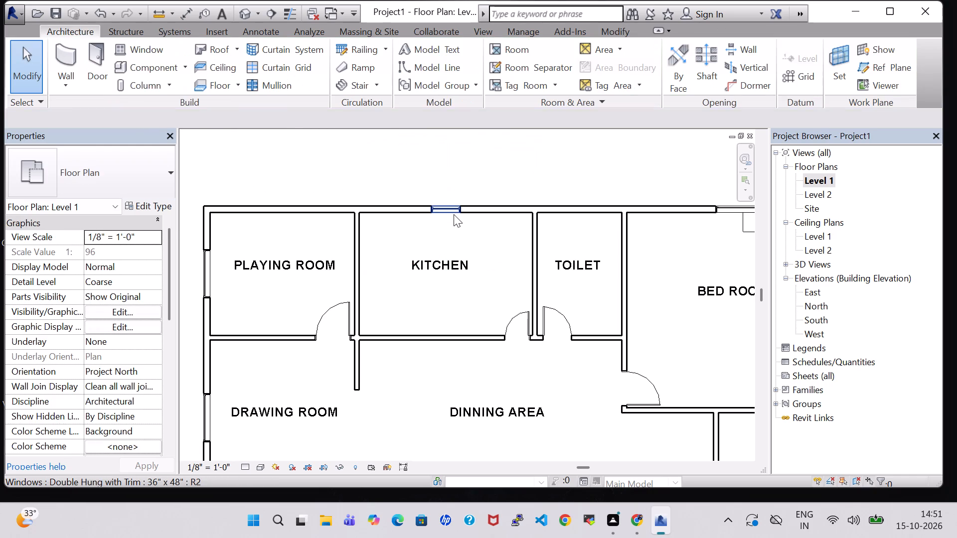
Change the Kitchen window to the Double Hung with Trim 36" x 72" type and check it in the 3D view.
left_click(454, 214)
left_click(117, 168)
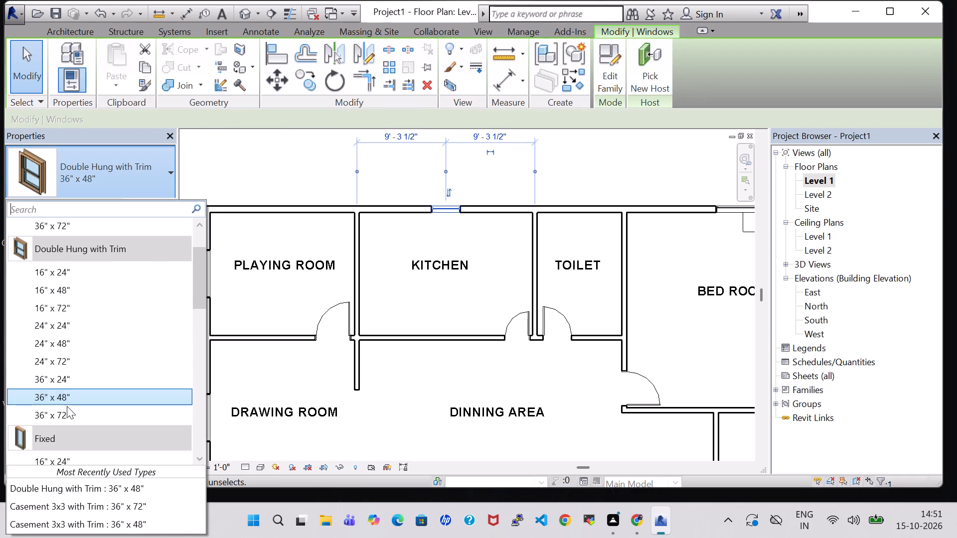
scroll(67, 407, "down", 1)
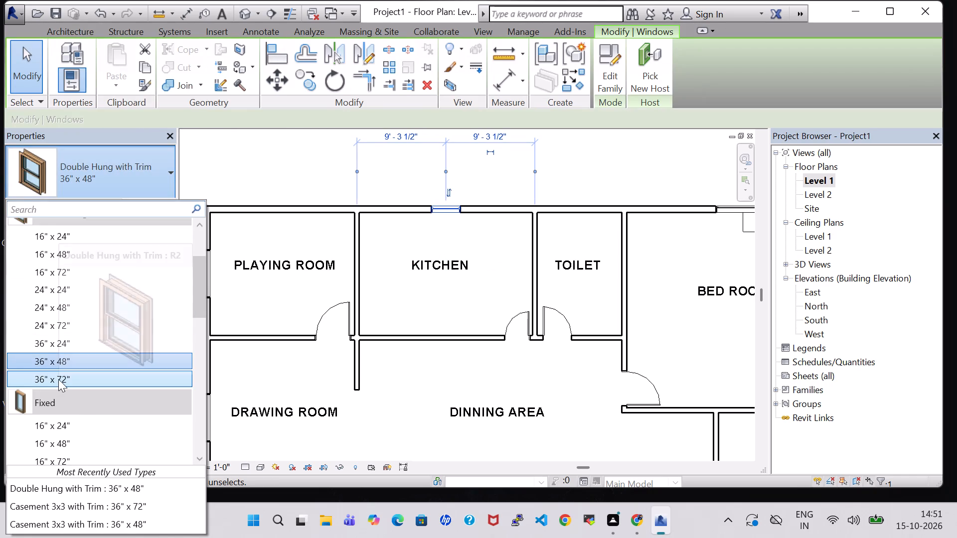
left_click(58, 379)
left_click(218, 149)
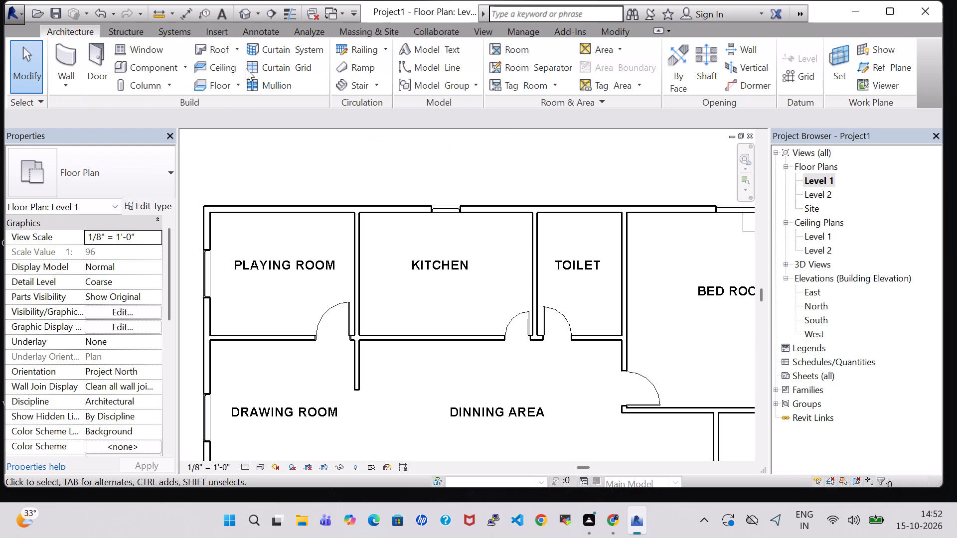
left_click(241, 10)
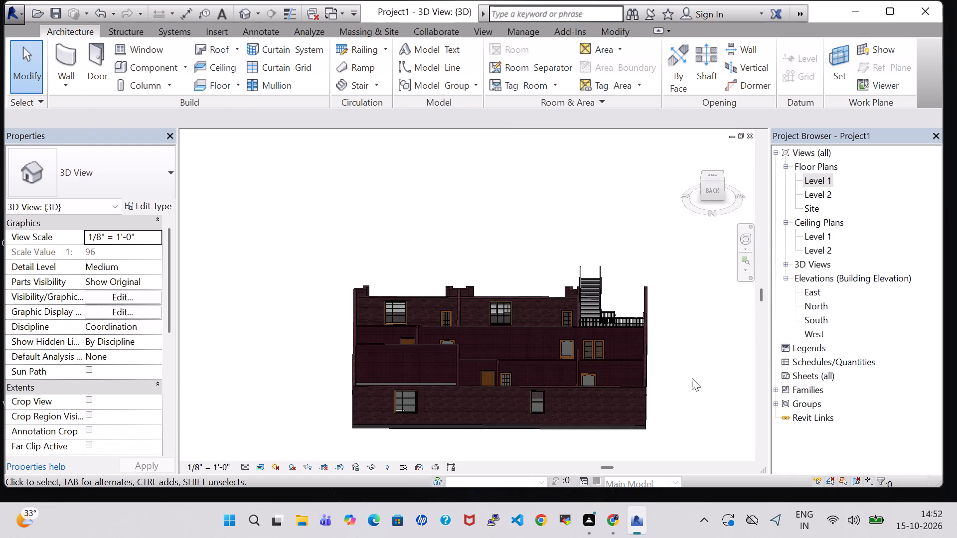
Back in the Level 1 floor plan, load the Transom with Trim window family from the US Imperial Windows folder.
double_click(821, 187)
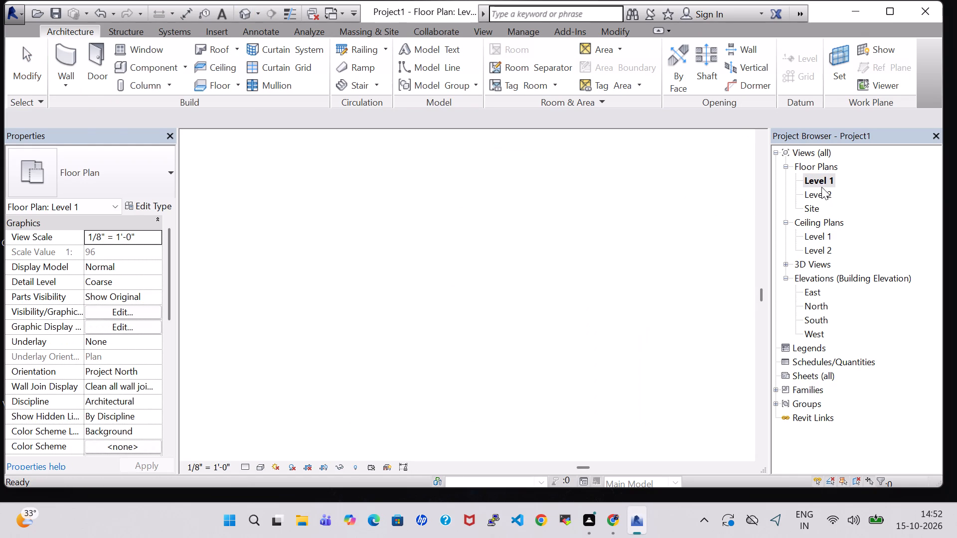
scroll(549, 276, "down", 3)
middle_click_drag(549, 276, 503, 235)
left_click(141, 71)
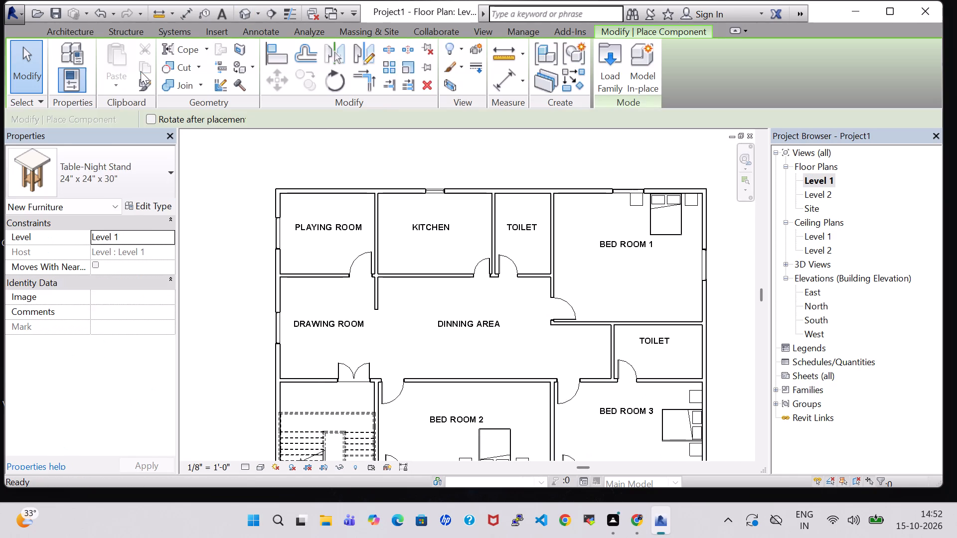
left_click(65, 34)
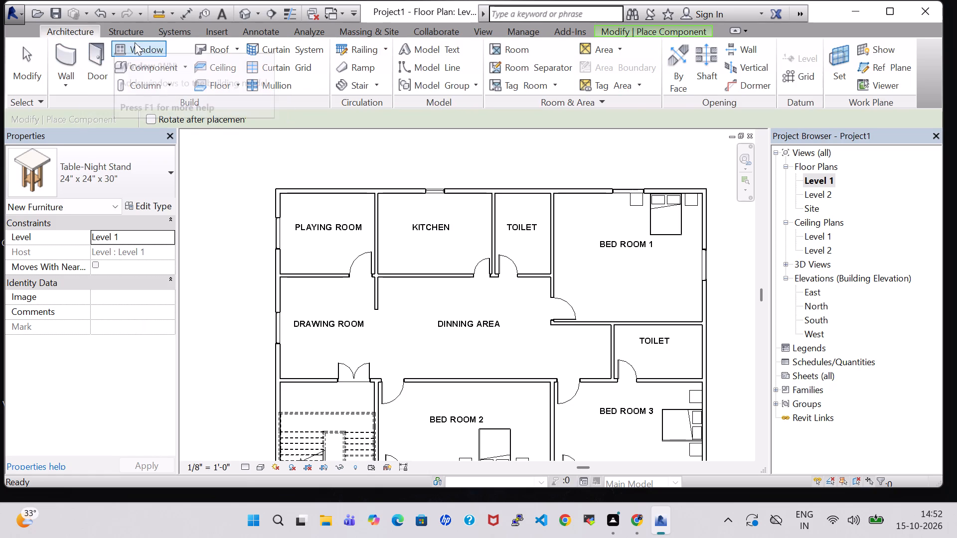
left_click(137, 41)
left_click(611, 58)
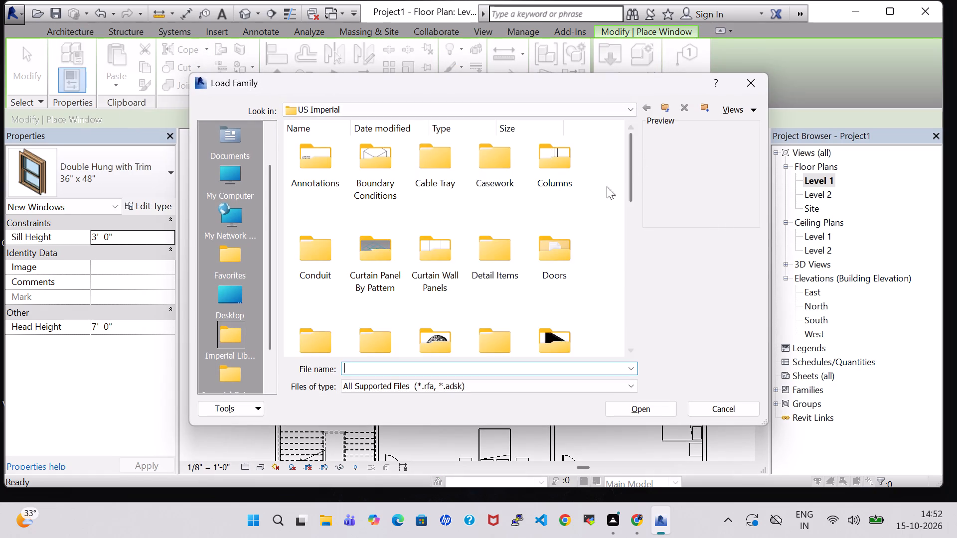
scroll(538, 209, "down", 5)
double_click(437, 335)
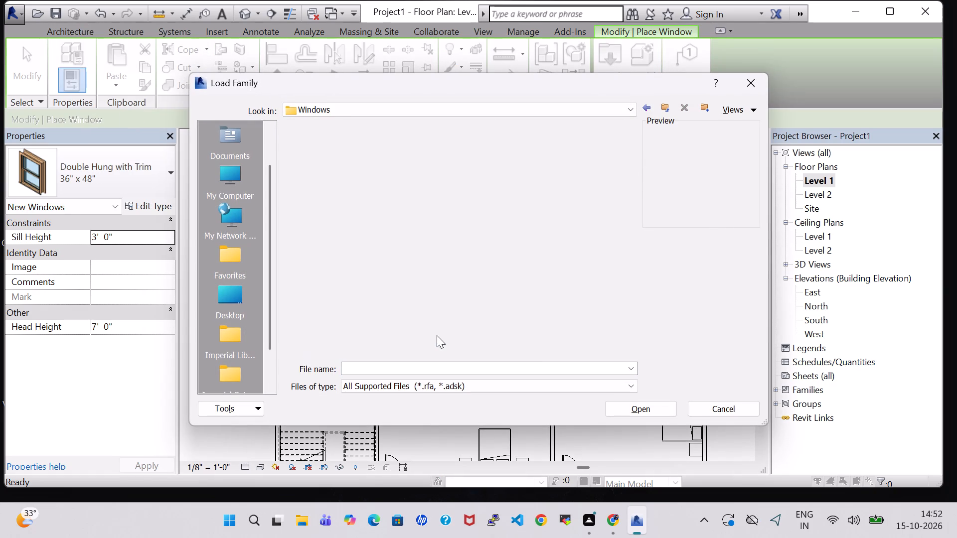
scroll(529, 234, "down", 6)
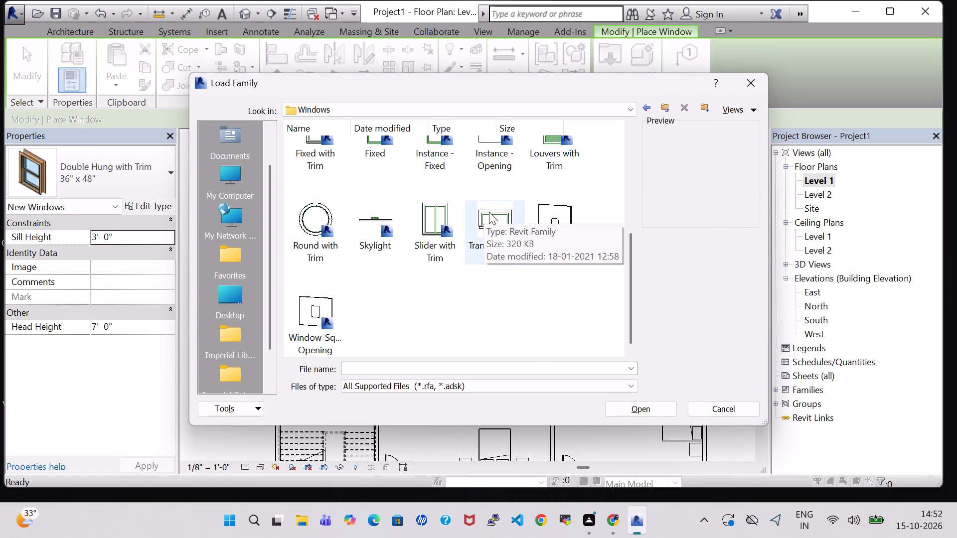
left_click(489, 212)
left_click(649, 414)
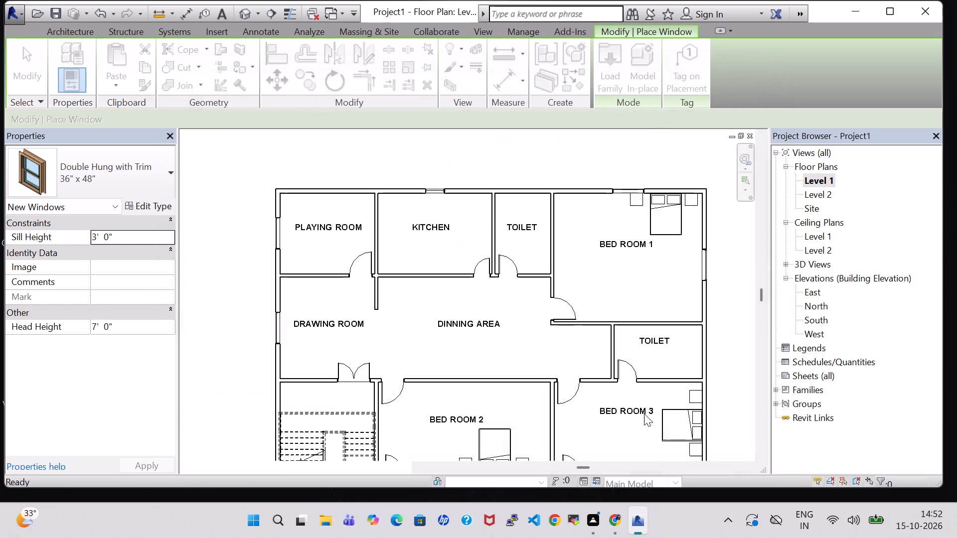
Place Transom with Trim 24" x 24" windows centred in the north toilet's north wall and the east toilet's east wall.
scroll(578, 226, "up", 5)
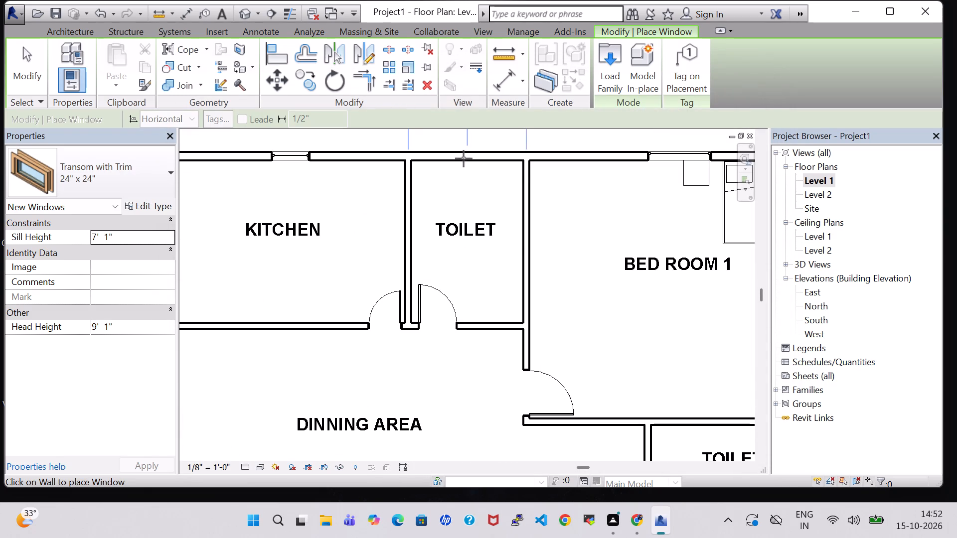
left_click(463, 158)
scroll(506, 229, "down", 5)
middle_click_drag(538, 280, 495, 252)
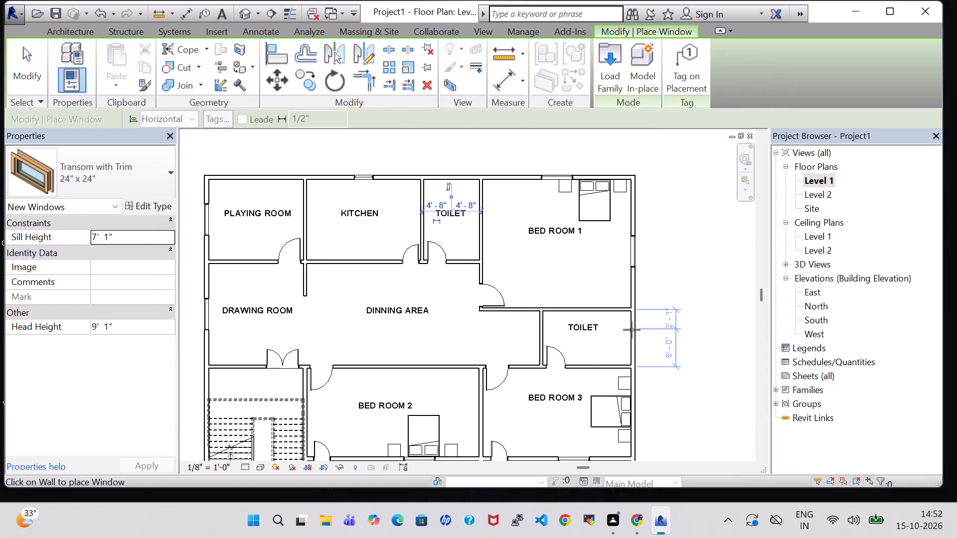
left_click(634, 338)
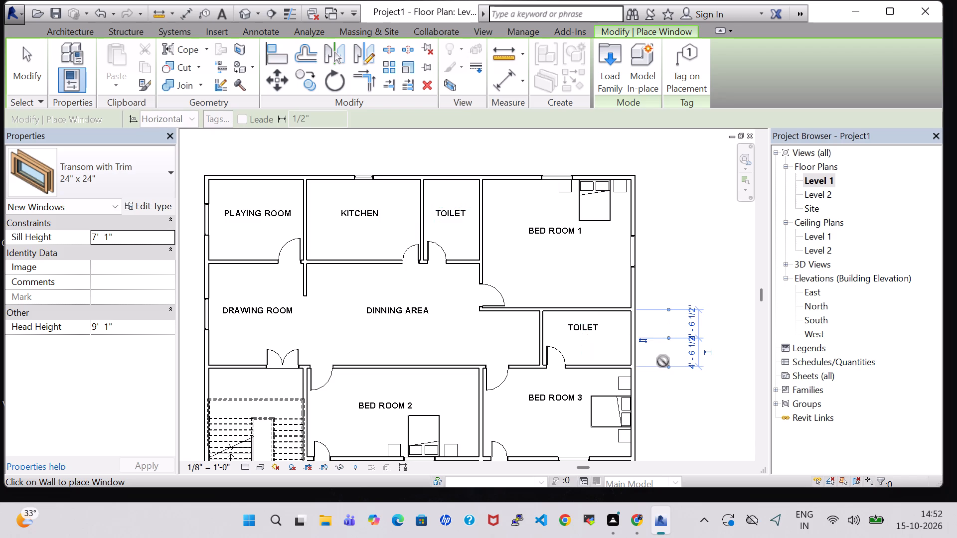
scroll(663, 359, "down", 2)
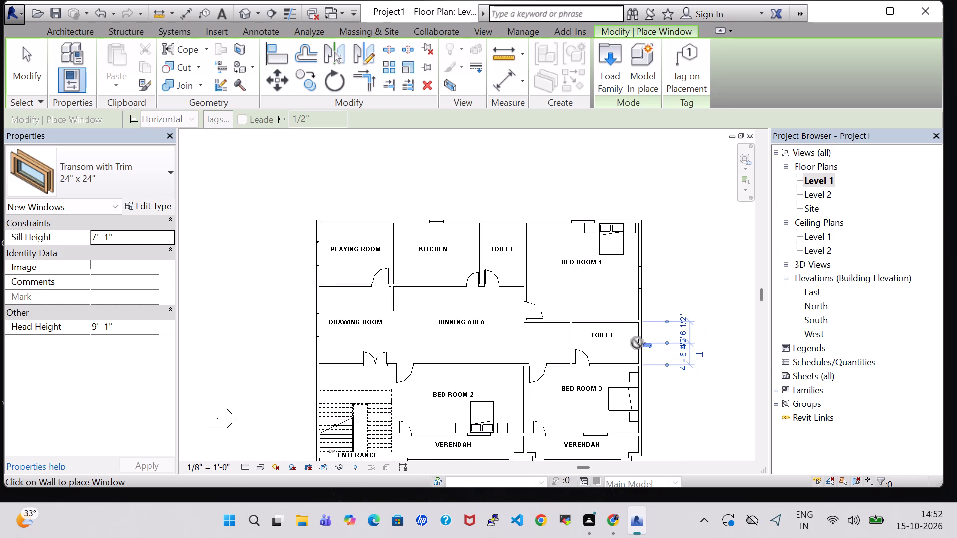
key("Escape")
key("Escape")
Examine the placed windows, rooms and stair from all sides in the 3D view, and return to the Level 1 floor plan.
left_click(241, 10)
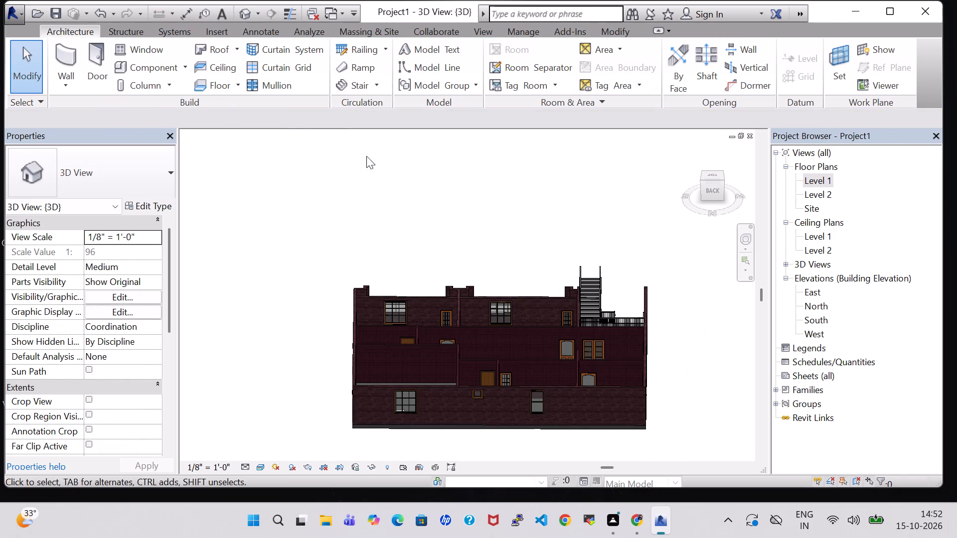
middle_click_drag(675, 396, 670, 328, "shift")
middle_click_drag(704, 316, 630, 341, "shift")
middle_click(595, 268, "shift")
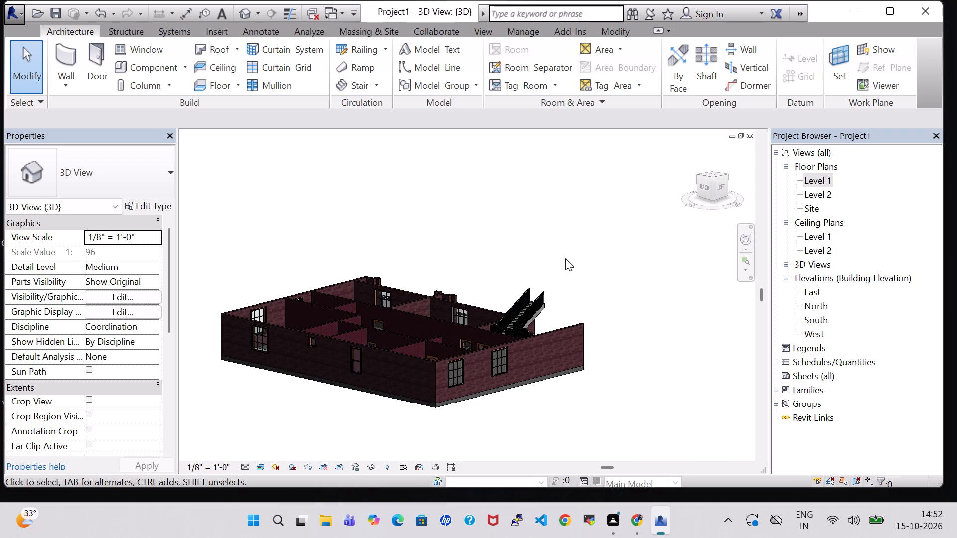
middle_click_drag(601, 270, 530, 289, "shift")
middle_click_drag(429, 231, 482, 264)
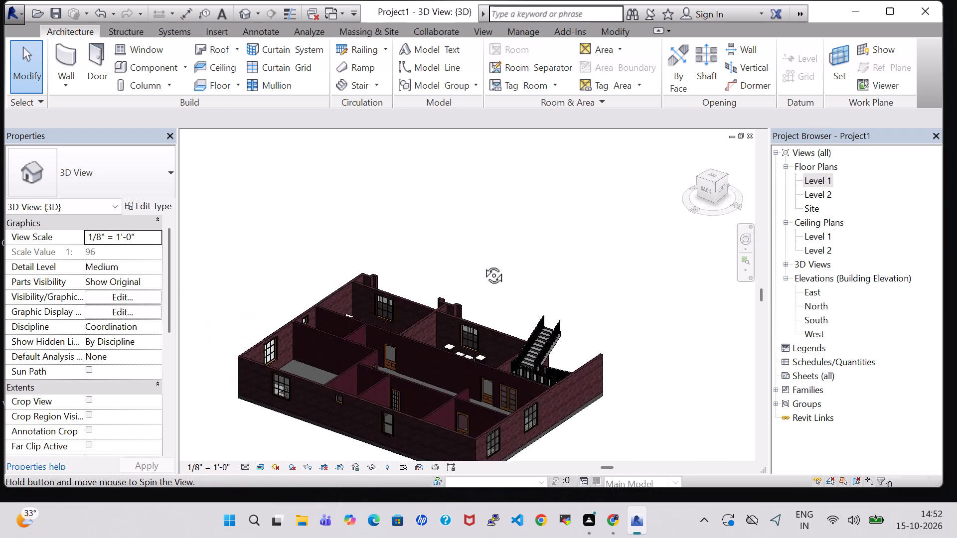
middle_click_drag(482, 264, 411, 253)
middle_click_drag(401, 206, 483, 236)
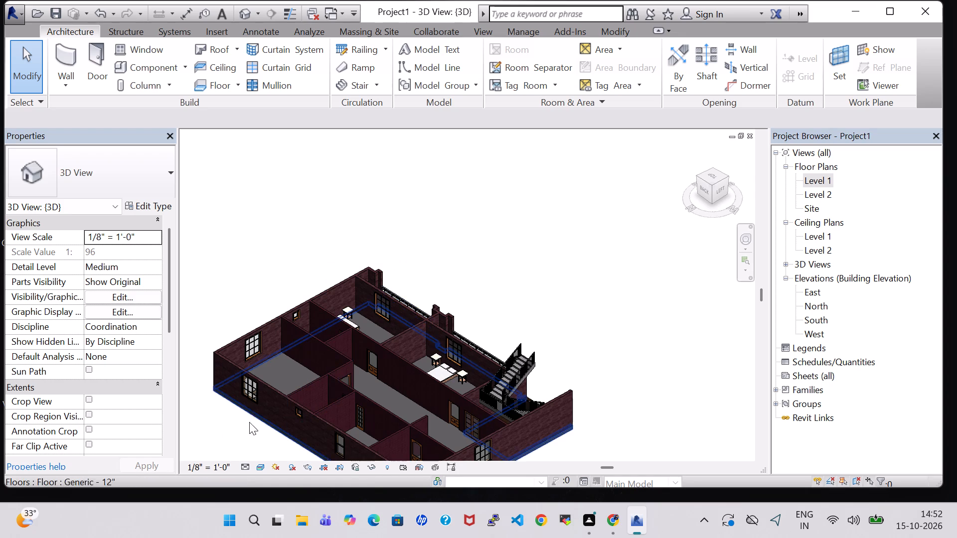
middle_click_drag(231, 439, 360, 439, "shift")
middle_click_drag(287, 374, 337, 392, "shift")
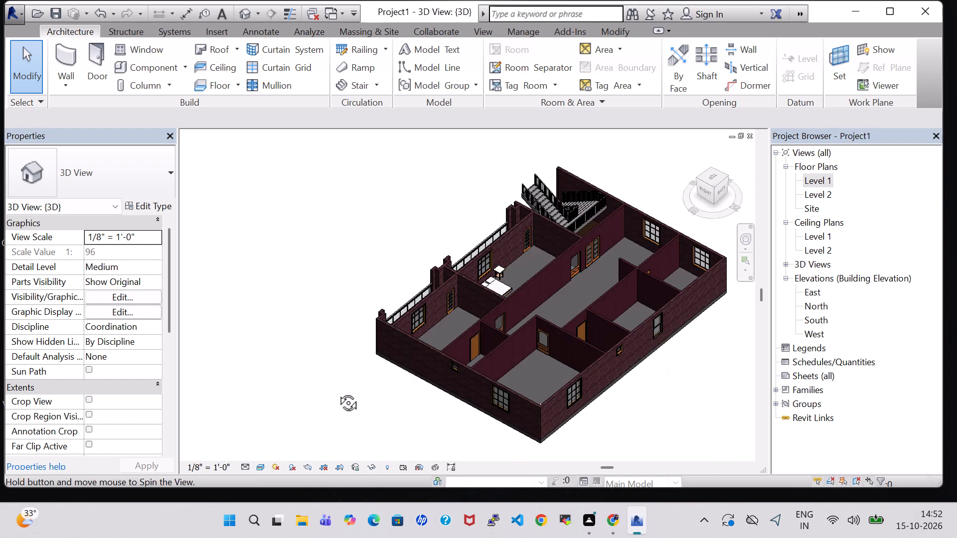
middle_click_drag(337, 392, 415, 381, "shift")
middle_click_drag(405, 376, 570, 286, "shift")
scroll(462, 333, "down", 1)
middle_click_drag(470, 344, 582, 349)
scroll(578, 349, "up", 4)
middle_click_drag(536, 342, 624, 374)
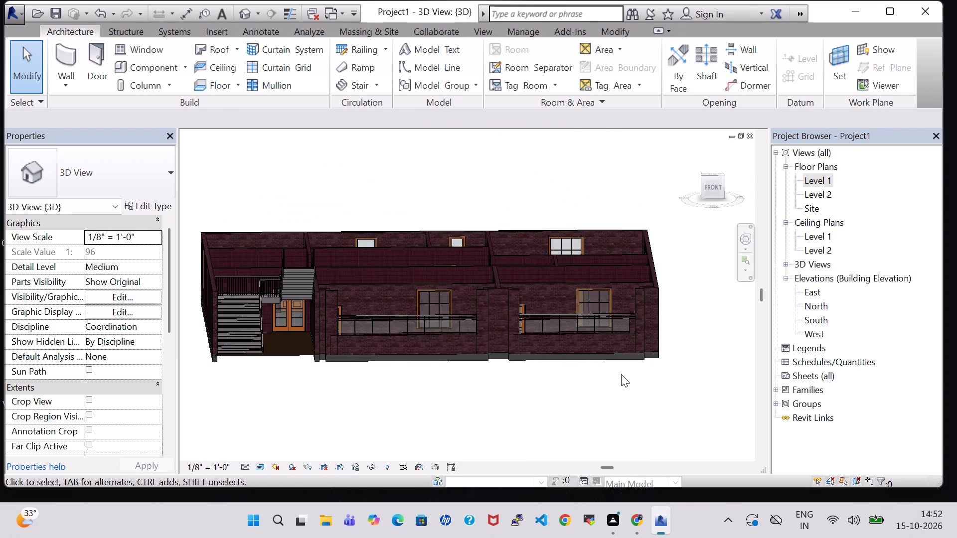
middle_click_drag(557, 403, 549, 401, "shift")
middle_click_drag(579, 192, 600, 245, "shift")
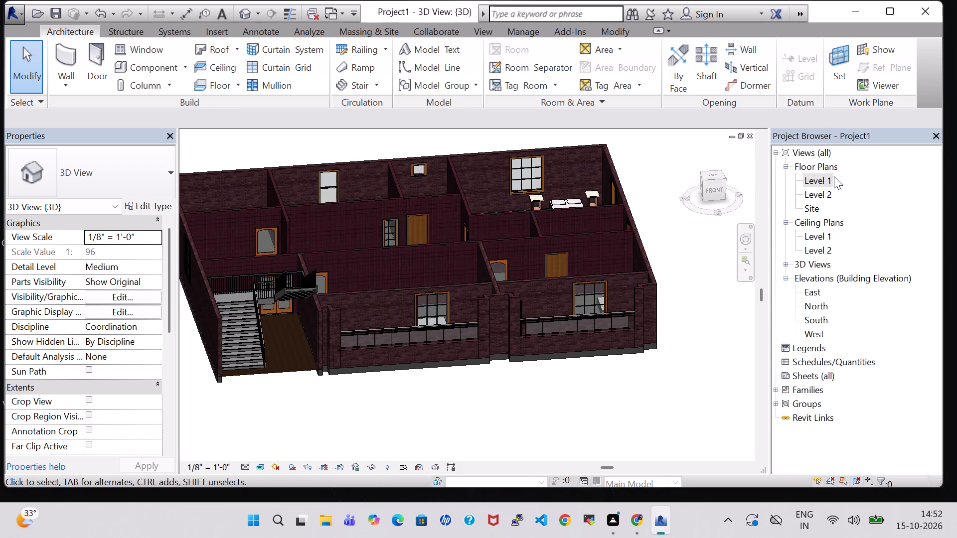
double_click(817, 179)
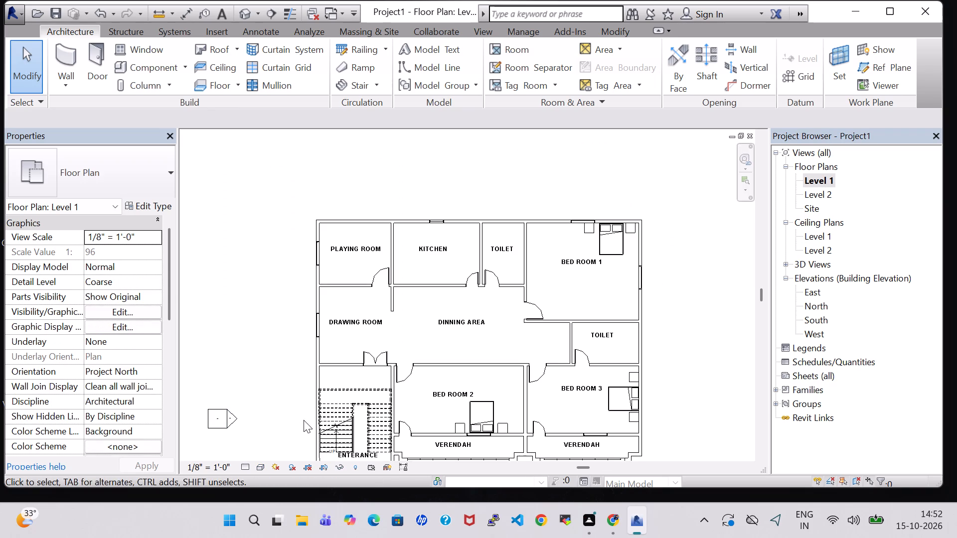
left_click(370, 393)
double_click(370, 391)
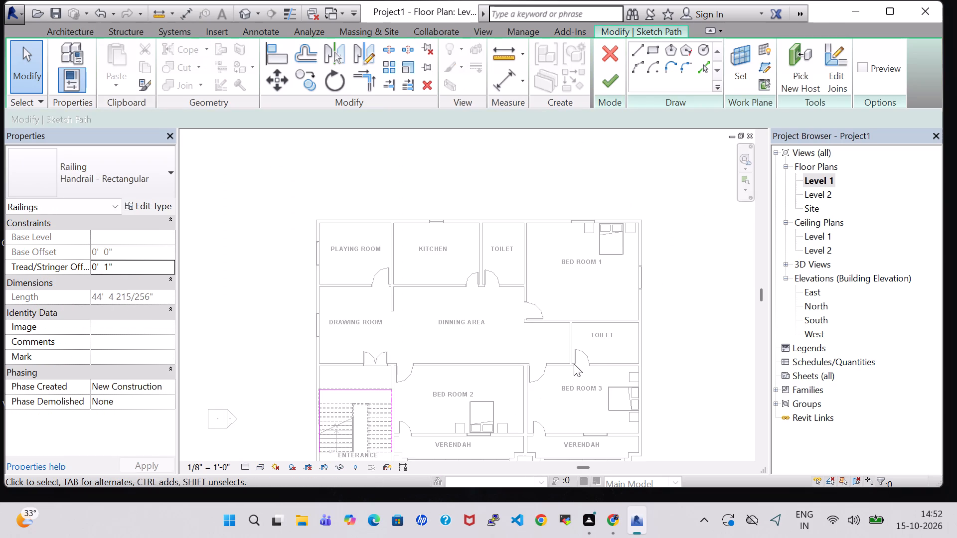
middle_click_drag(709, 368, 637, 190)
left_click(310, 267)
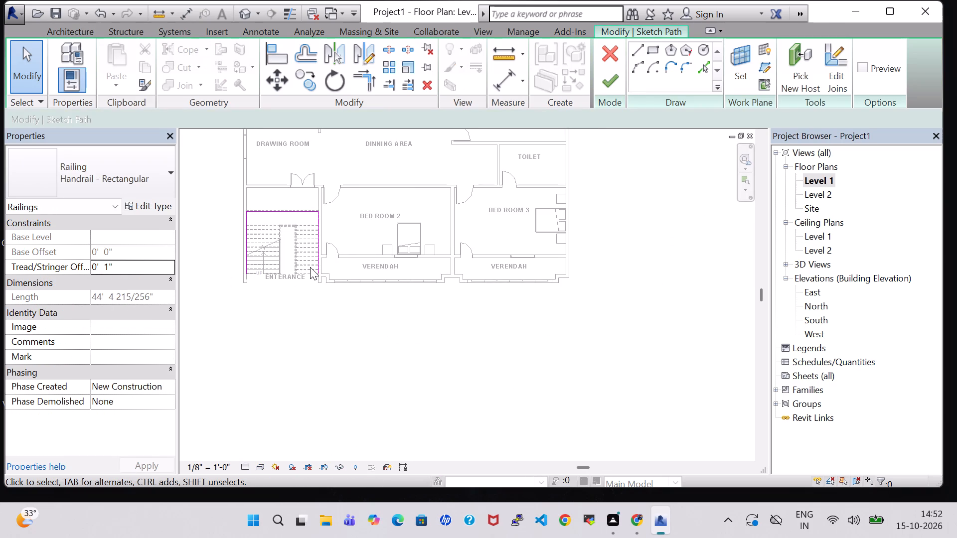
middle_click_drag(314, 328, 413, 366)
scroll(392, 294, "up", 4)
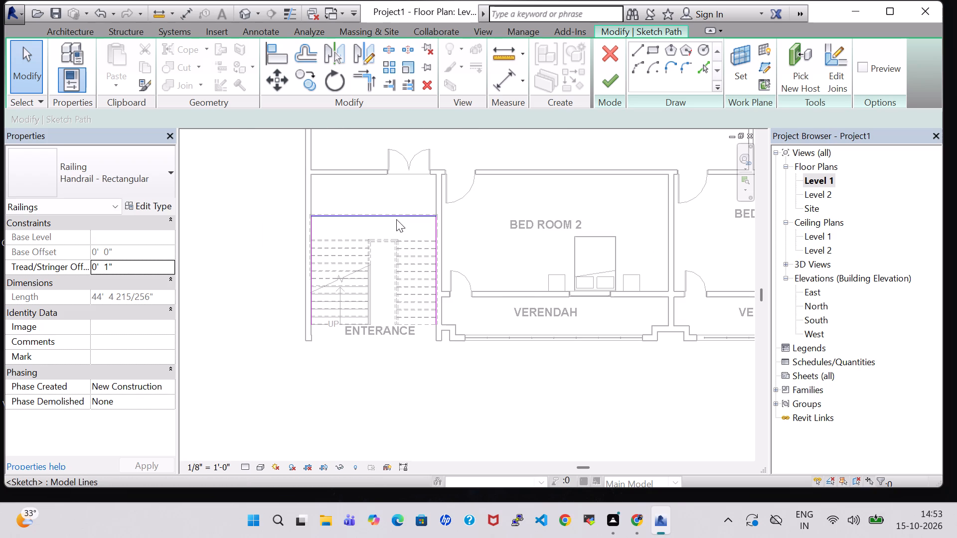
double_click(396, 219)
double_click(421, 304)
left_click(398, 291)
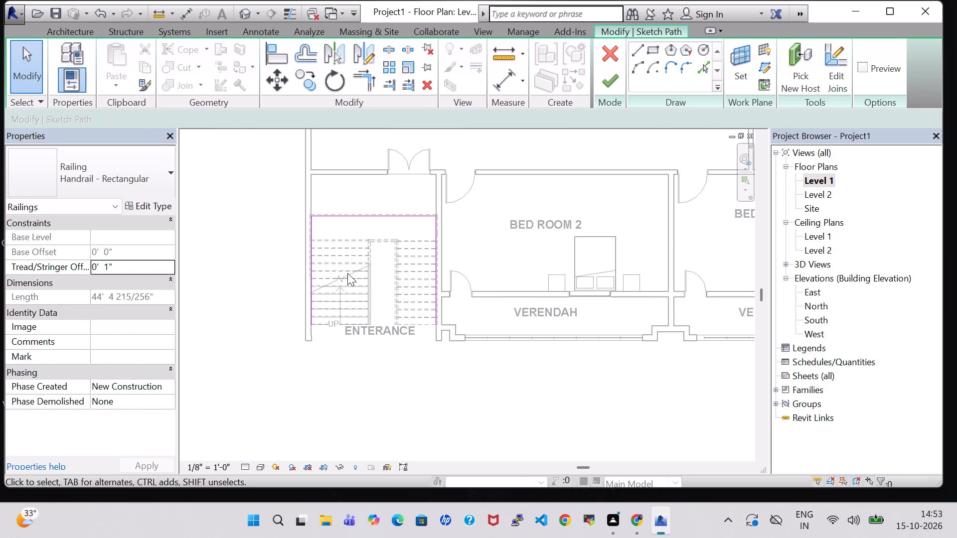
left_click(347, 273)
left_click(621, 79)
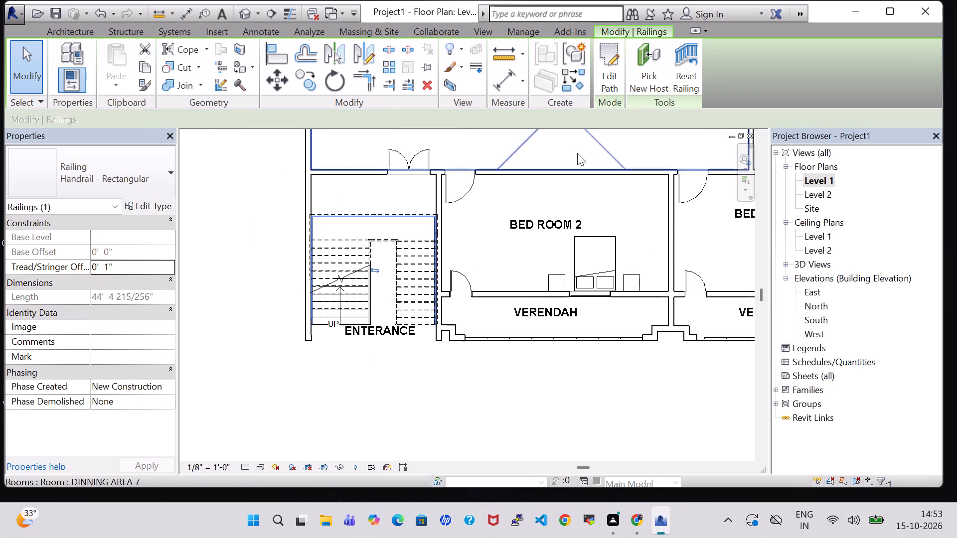
Edit the entrance stair to shorten its east run to about 8'-3" long, and check it in the 3D view.
double_click(404, 313)
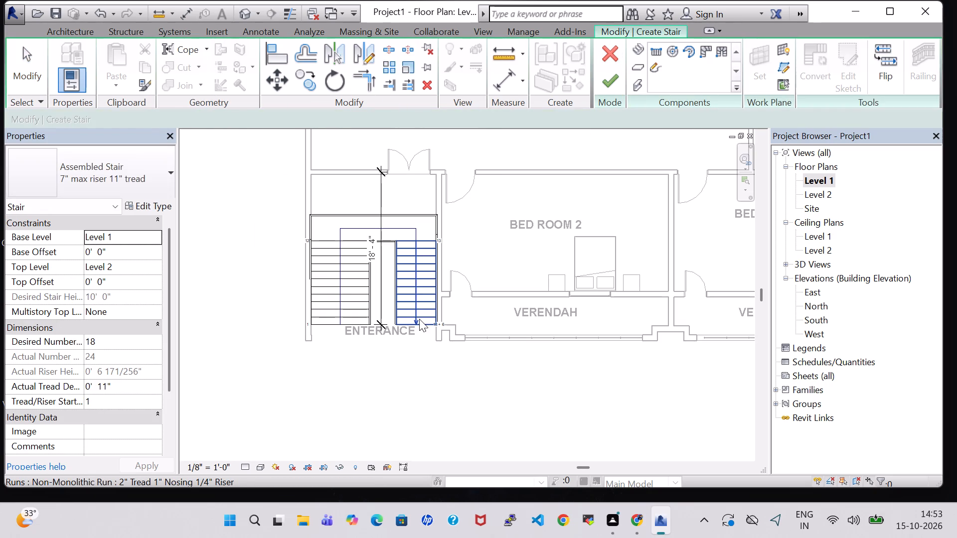
left_click_drag(415, 323, 414, 302)
left_click(414, 302)
left_click(414, 297)
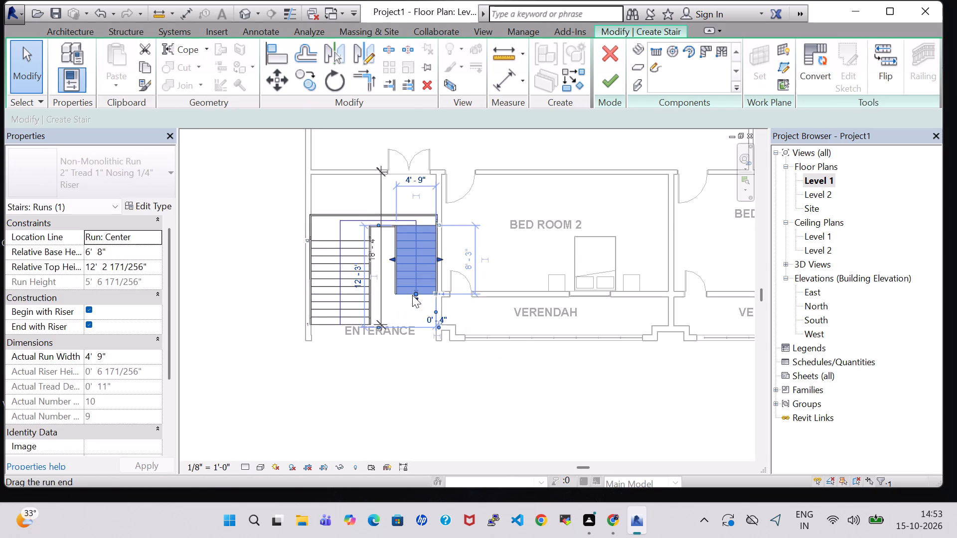
left_click(600, 86)
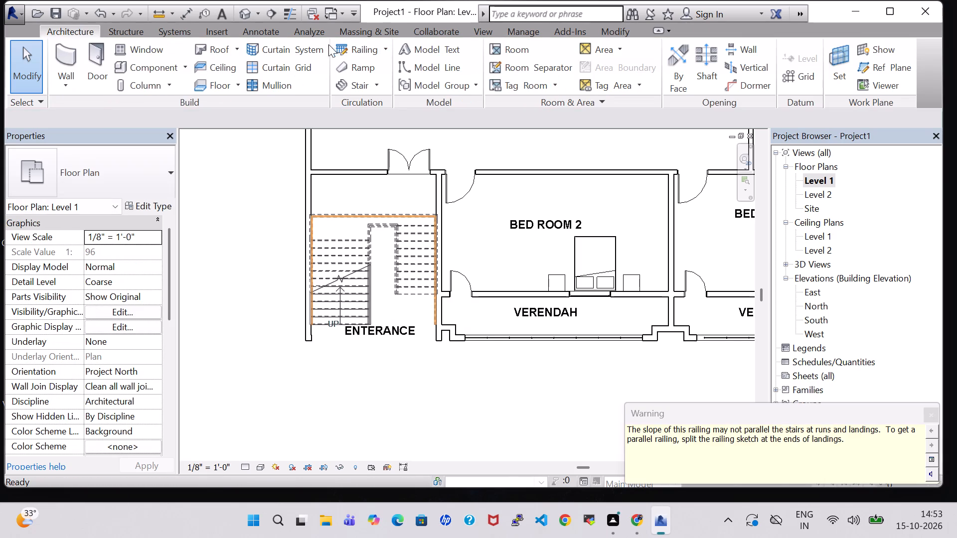
left_click(242, 11)
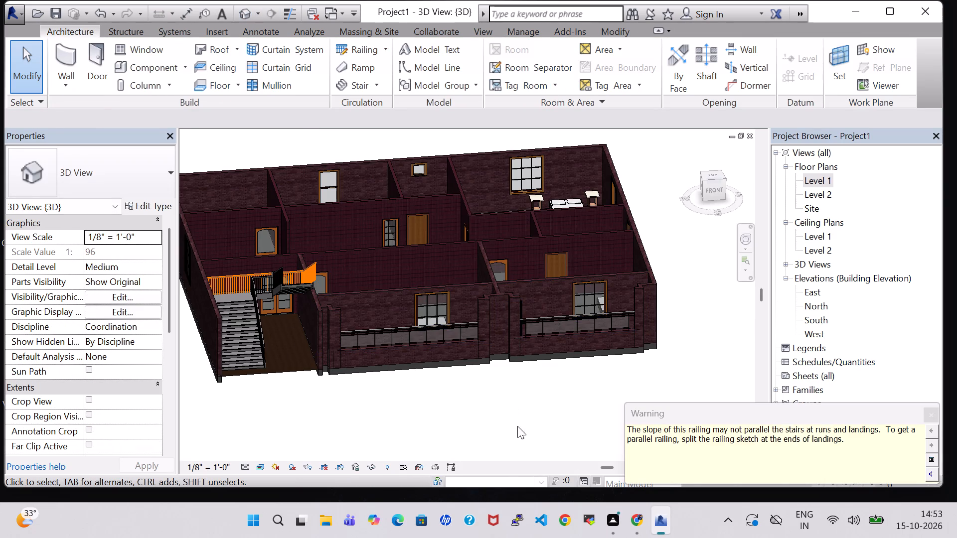
middle_click_drag(677, 265, 654, 344, "shift")
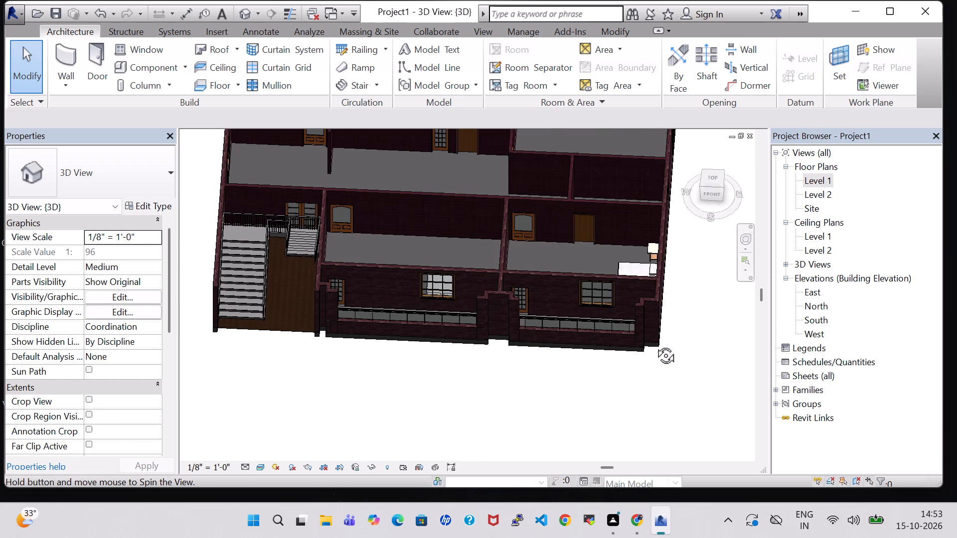
middle_click_drag(654, 344, 682, 294, "shift")
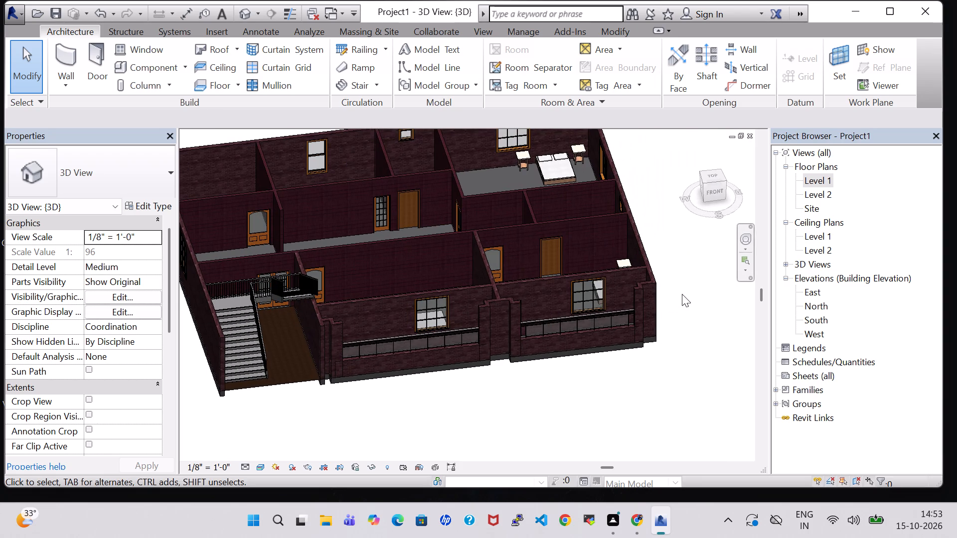
Back in the Level 1 plan, edit the stair again and shorten its east run further to about five treads.
double_click(822, 183)
double_click(419, 272)
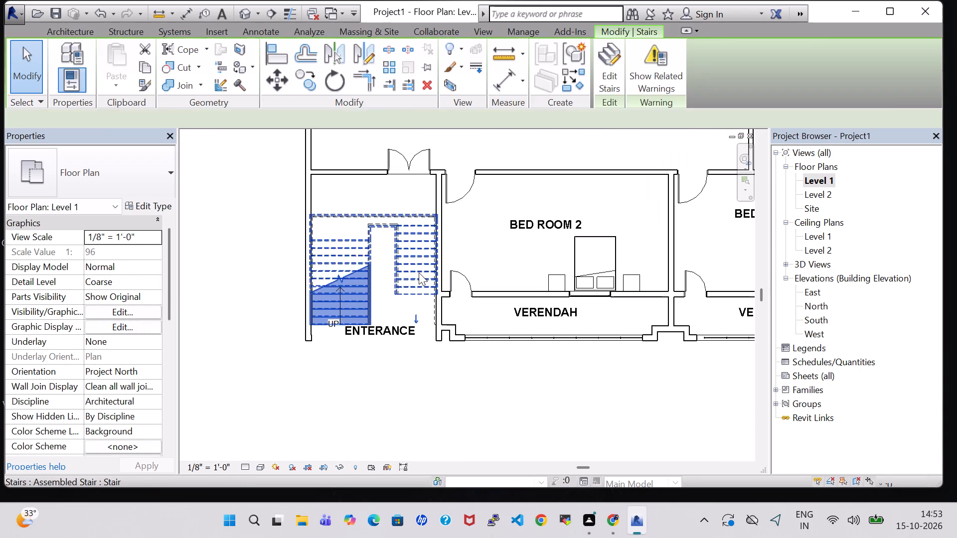
left_click(413, 294)
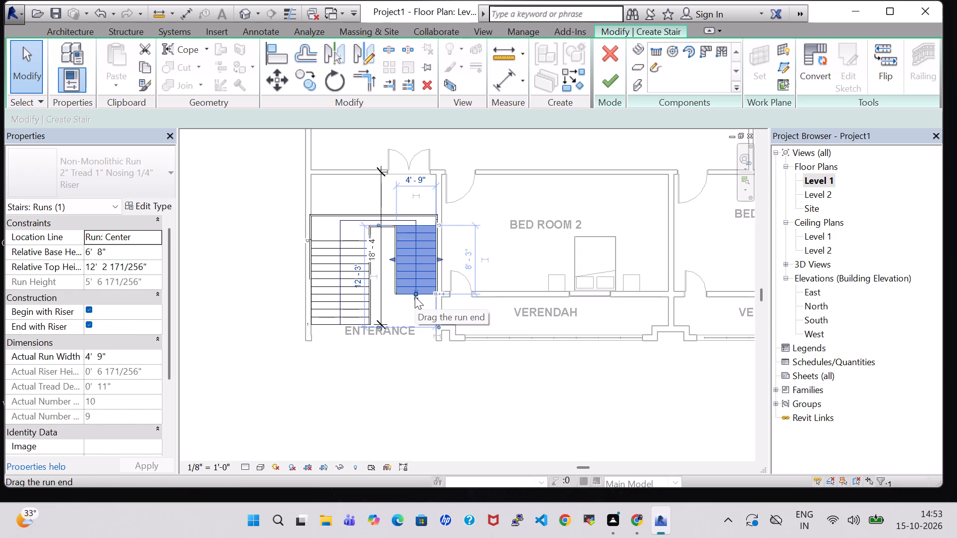
left_click_drag(416, 293, 416, 279)
left_click_drag(415, 278, 410, 262)
left_click(617, 88)
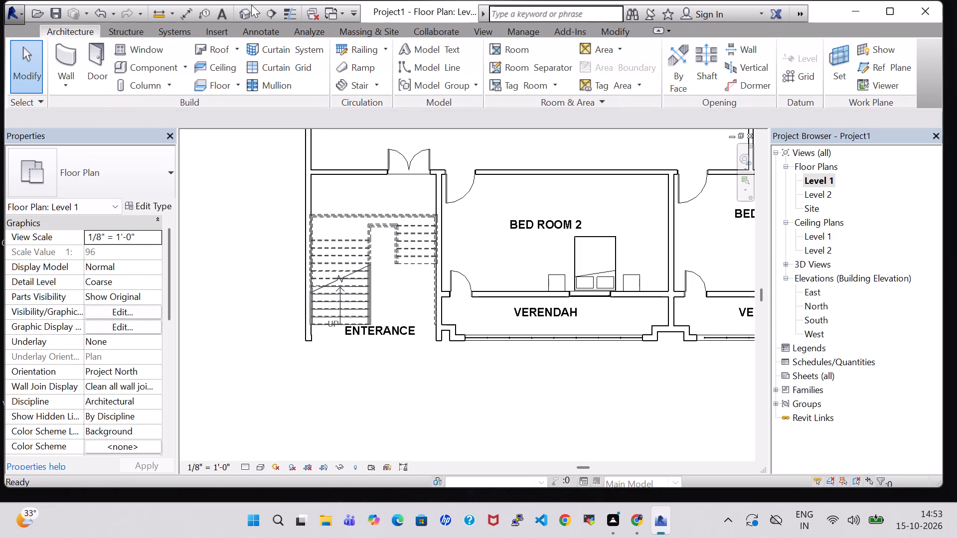
Examine the shortened stair run and its railings in the 3D view from the front and the west side.
left_click(240, 6)
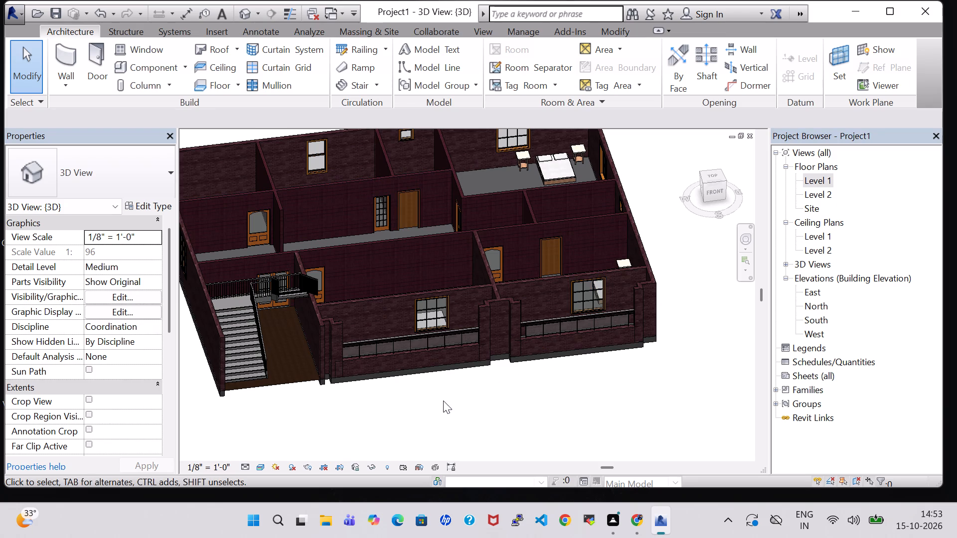
scroll(437, 407, "down", 1)
middle_click_drag(436, 408, 517, 380, "shift")
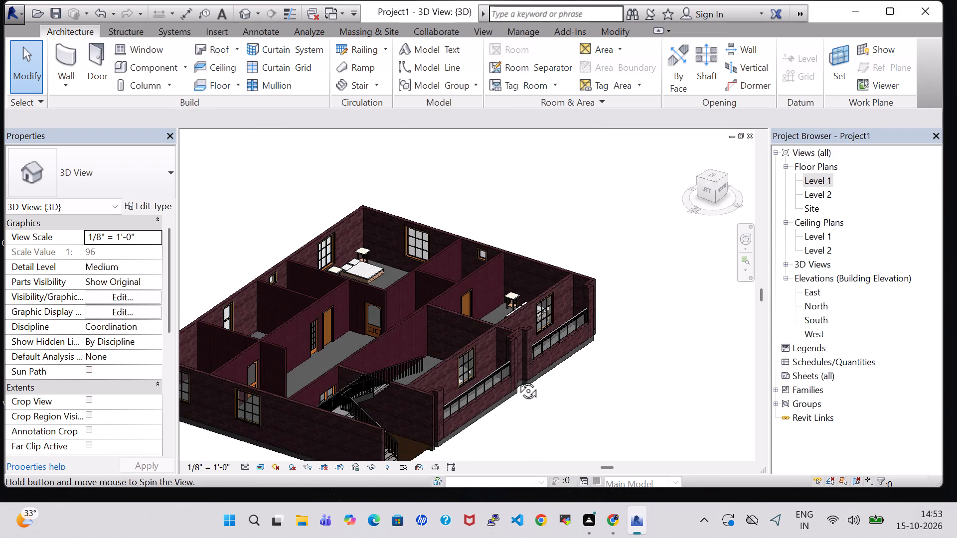
middle_click_drag(517, 380, 492, 434, "shift")
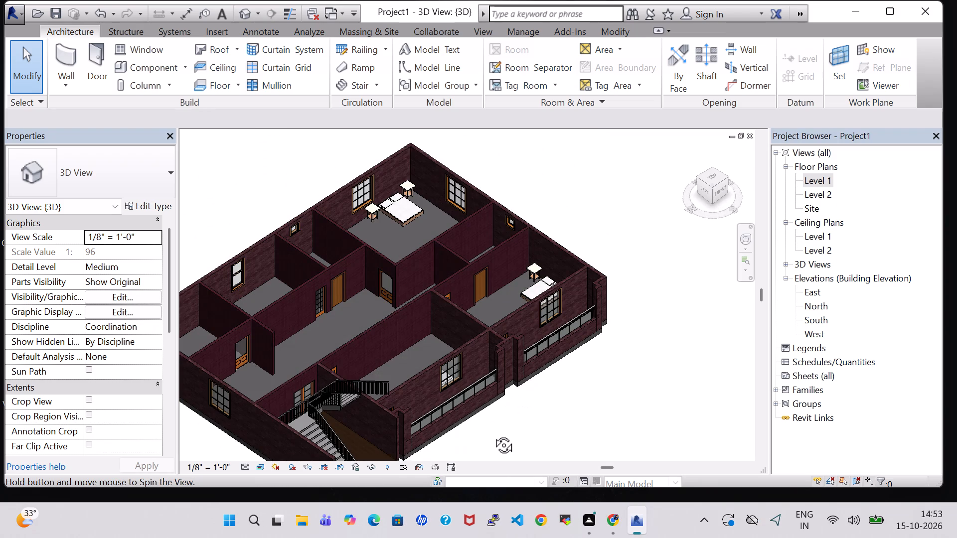
middle_click_drag(492, 434, 448, 436, "shift")
middle_click(448, 436, "shift")
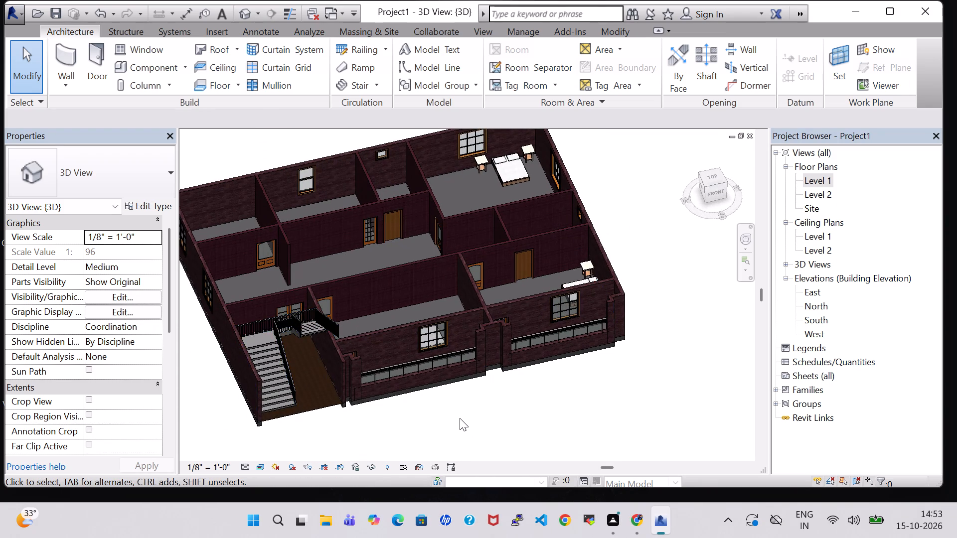
scroll(460, 418, "up", 5)
middle_click_drag(440, 408, 536, 397)
middle_click_drag(632, 415, 637, 243)
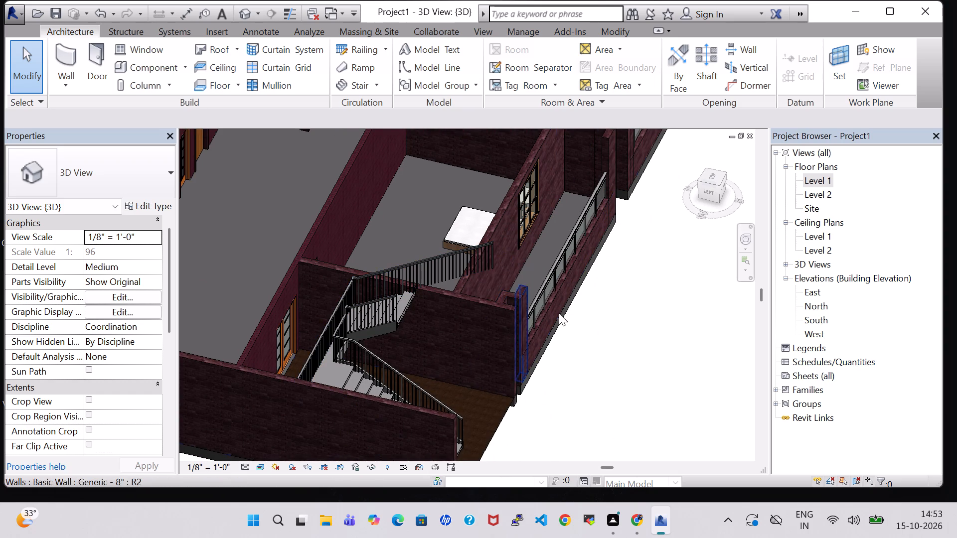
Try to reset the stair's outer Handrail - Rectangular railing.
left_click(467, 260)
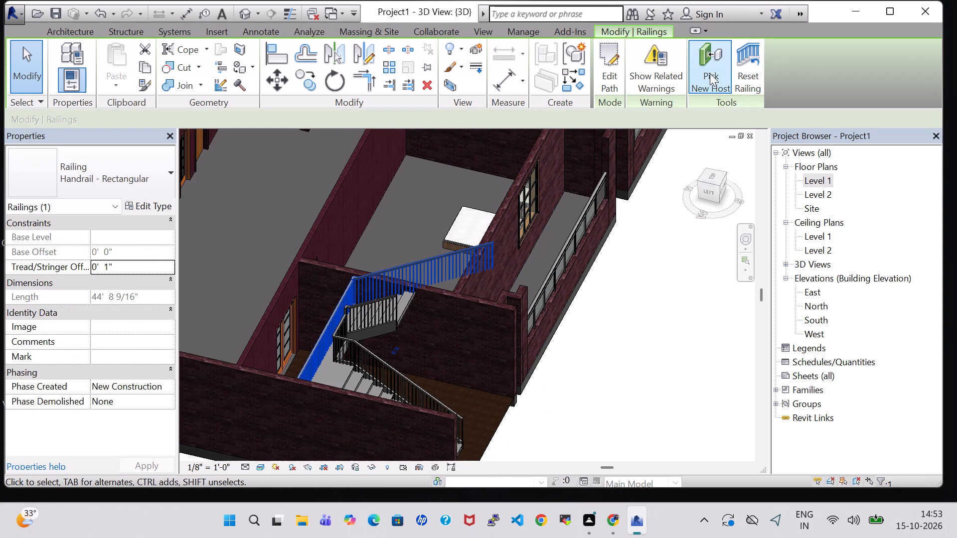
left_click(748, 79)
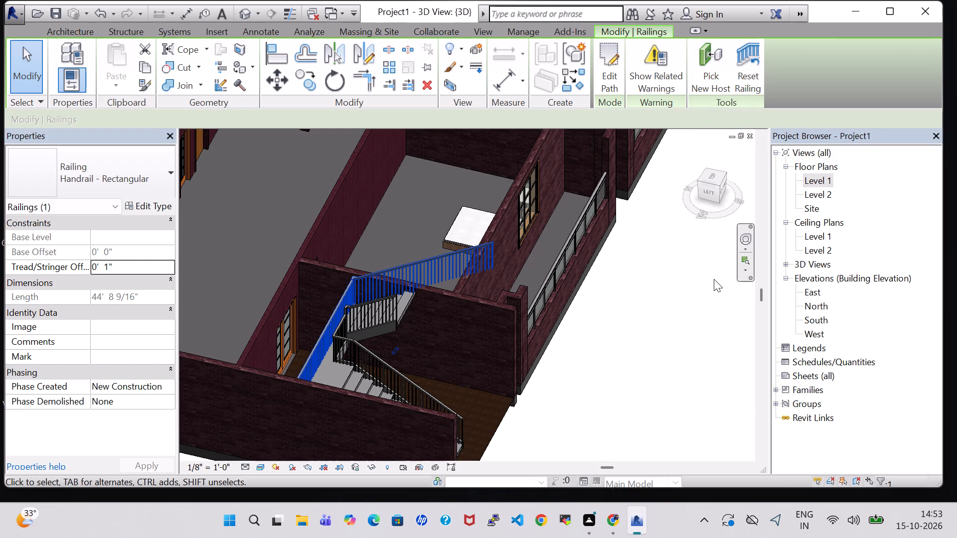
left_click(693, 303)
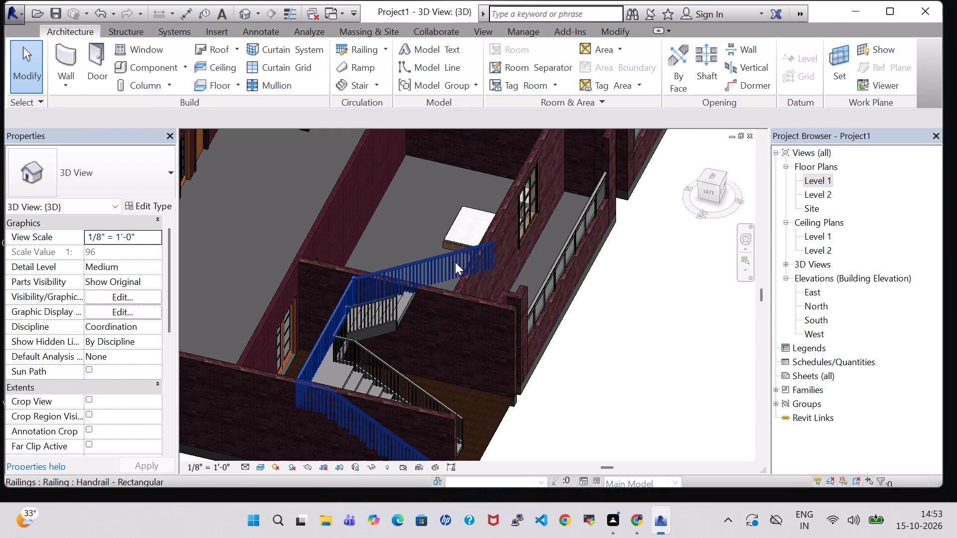
In the Level 1 floor plan, move the stair's outer railing slightly to the southeast.
double_click(823, 183)
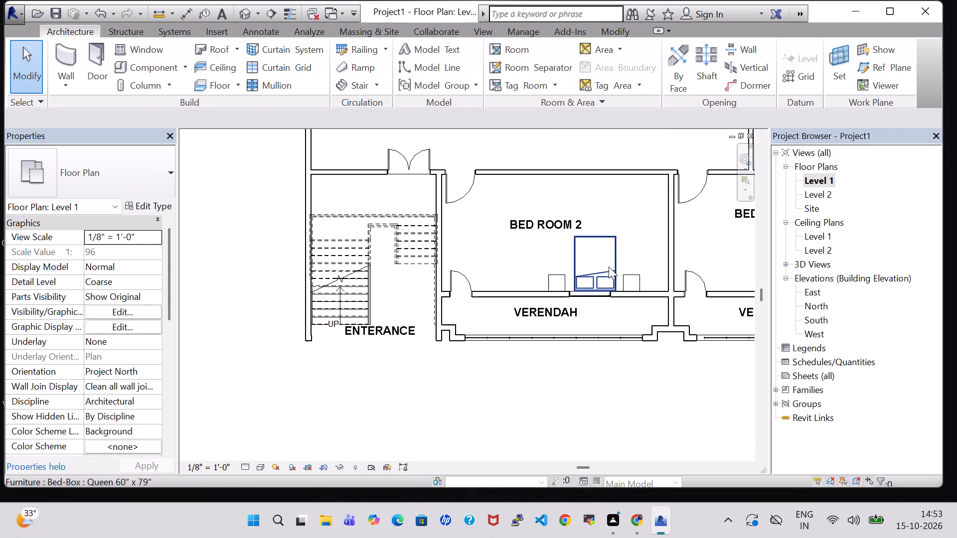
left_click(434, 292)
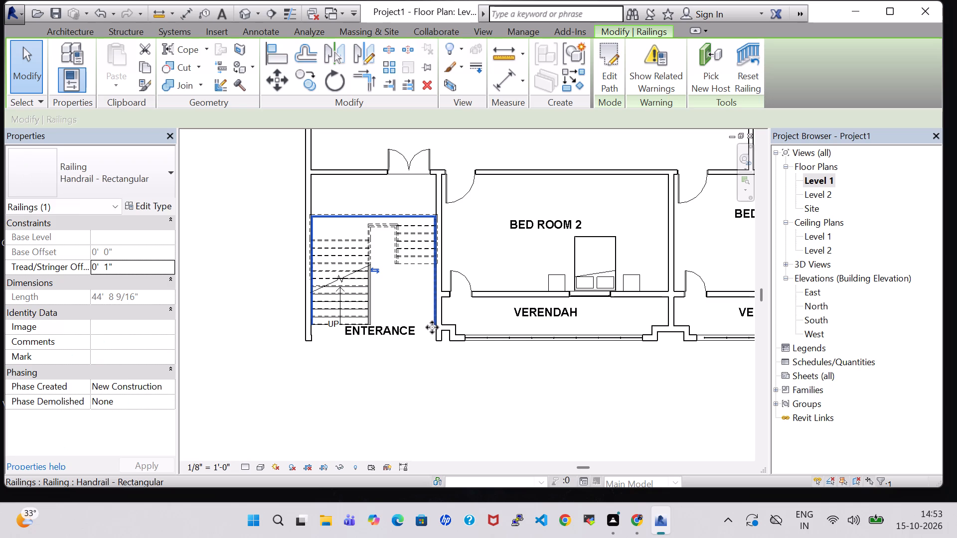
left_click_drag(432, 327, 432, 281)
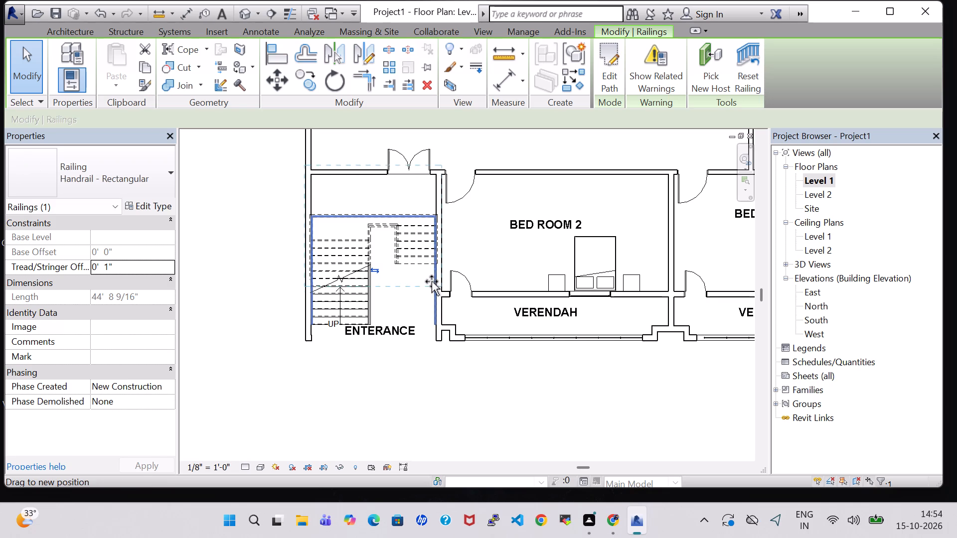
left_click_drag(432, 281, 438, 335)
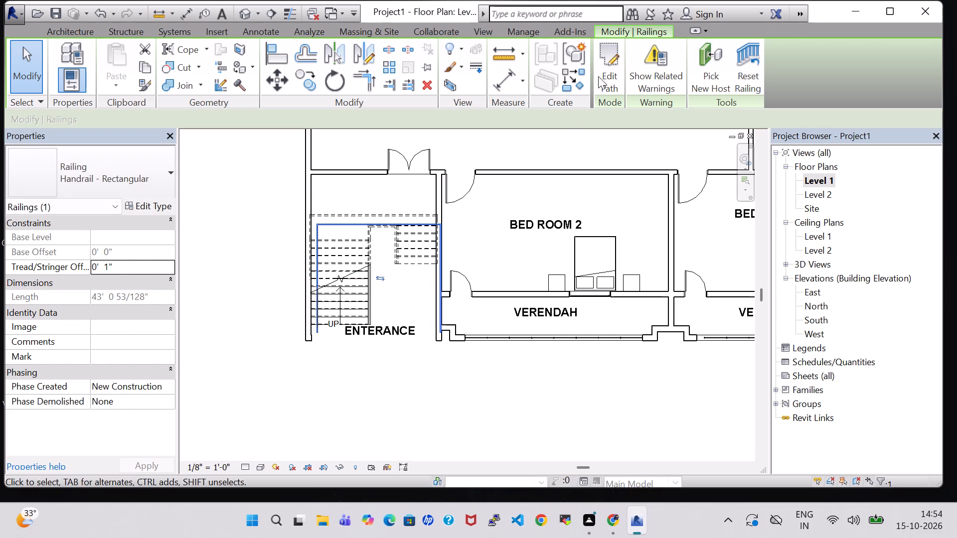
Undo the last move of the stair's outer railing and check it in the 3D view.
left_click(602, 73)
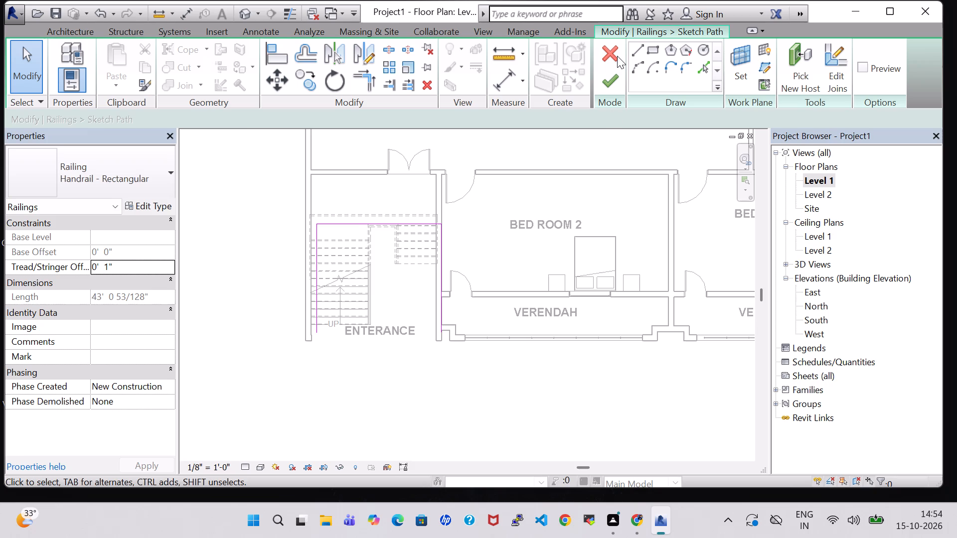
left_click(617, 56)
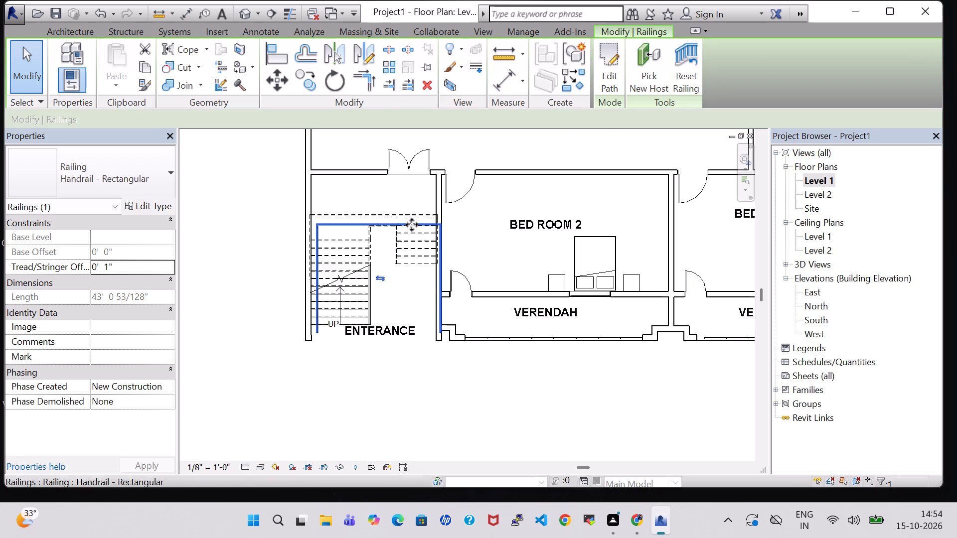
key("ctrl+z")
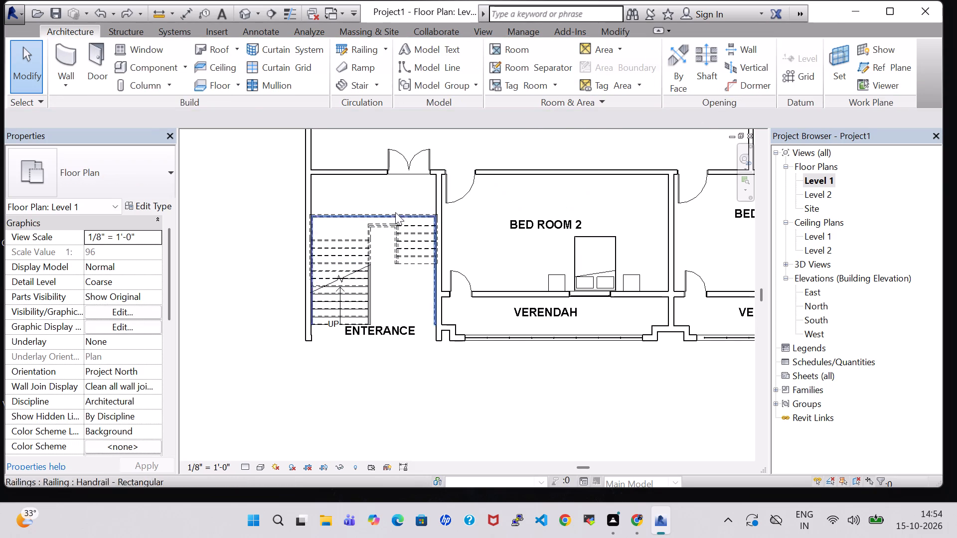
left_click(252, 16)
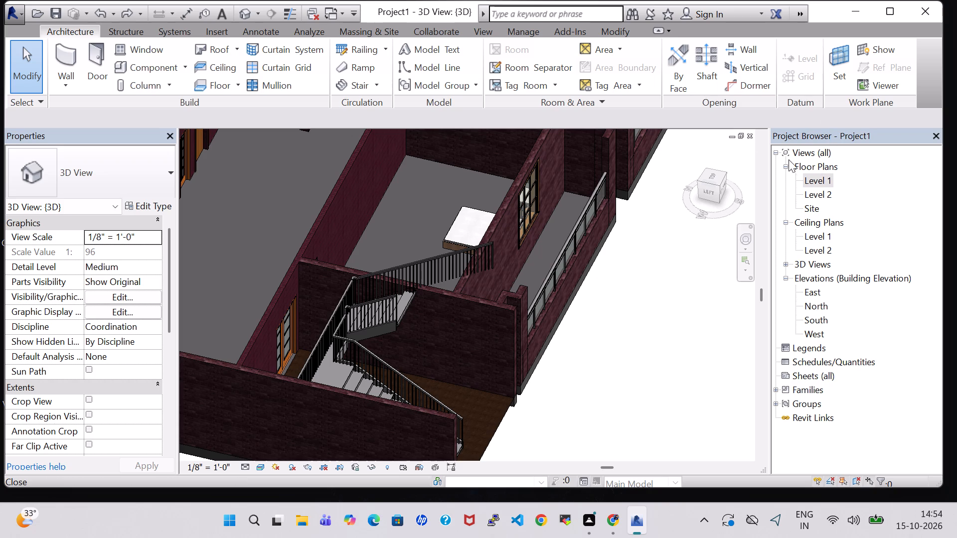
In the Level 1 plan, split the outer railing's east path line where the short east run ends and delete the piece south of it.
double_click(825, 181)
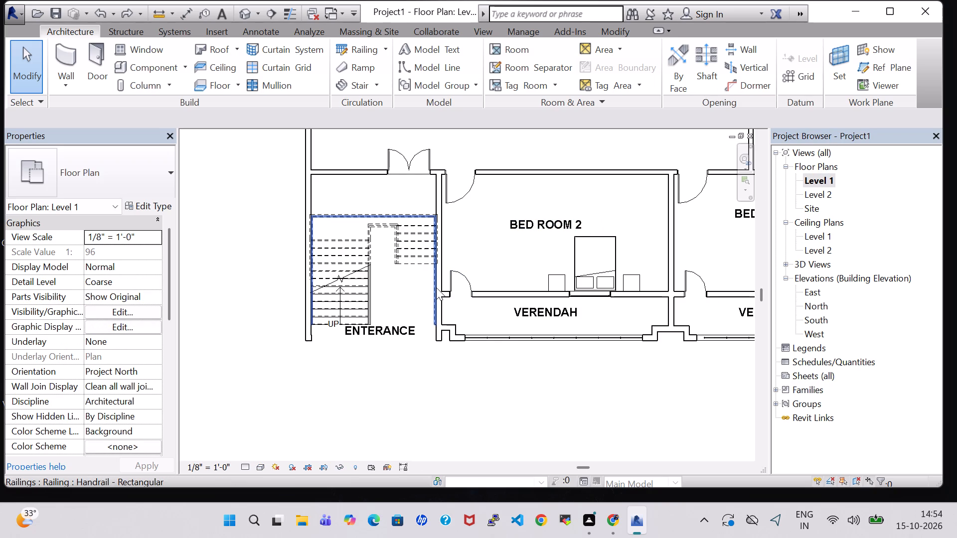
left_click(436, 287)
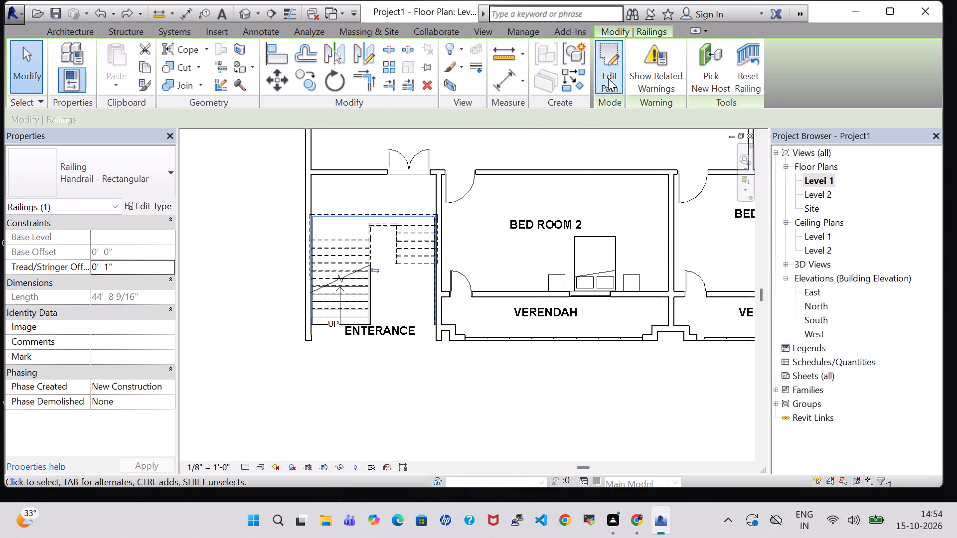
left_click(608, 78)
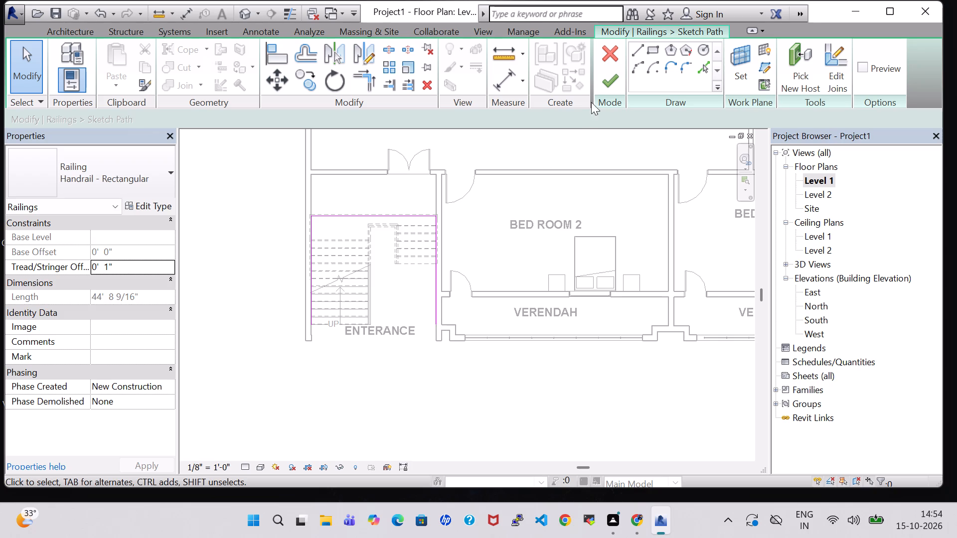
left_click(392, 50)
scroll(379, 208, "up", 5)
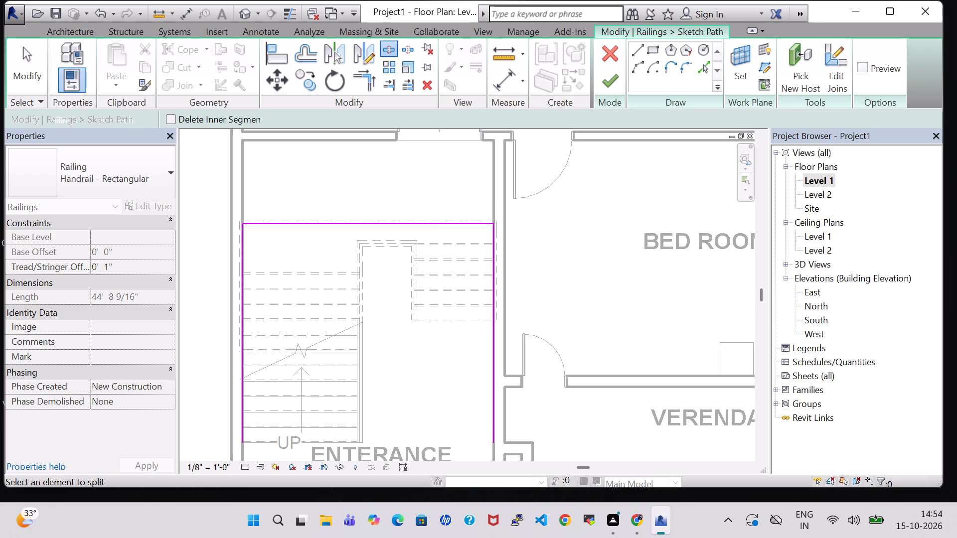
left_click(492, 321)
middle_click_drag(474, 369, 462, 294)
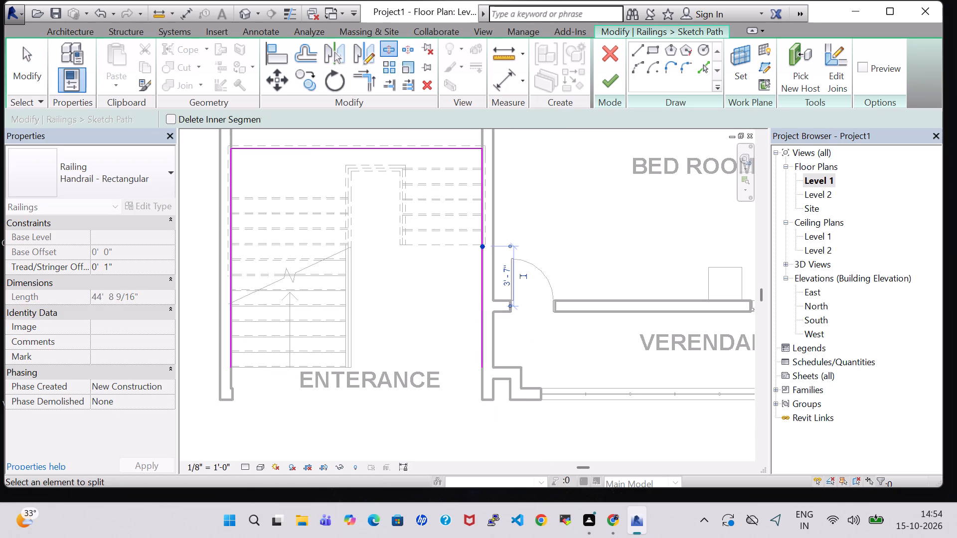
key("Escape")
key("Escape")
left_click(481, 338)
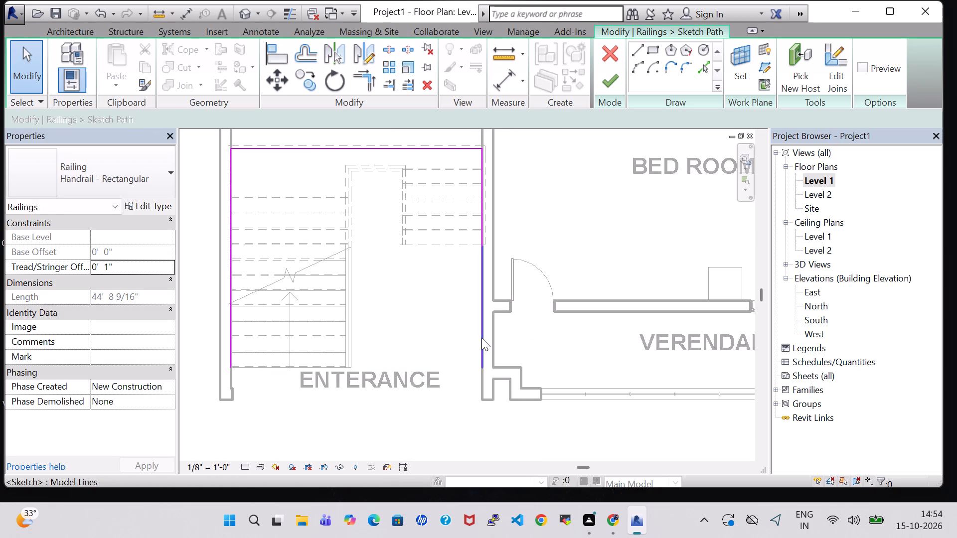
key("Delete")
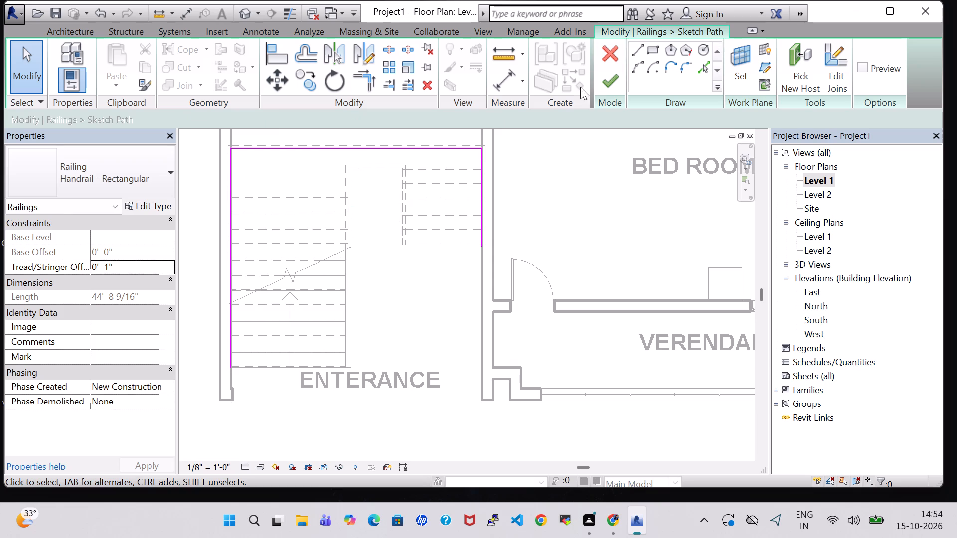
left_click(612, 89)
Examine the trimmed stair railing and the whole house front in the 3D view.
left_click(239, 6)
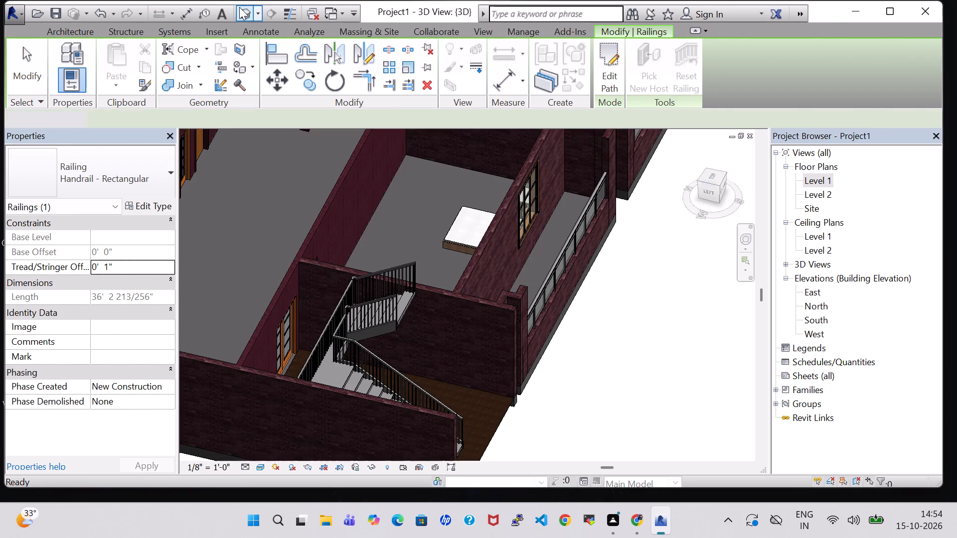
middle_click_drag(606, 322, 549, 338, "shift")
middle_click_drag(542, 316, 577, 324)
middle_click_drag(547, 324, 464, 285, "shift")
middle_click_drag(468, 222, 524, 383)
scroll(524, 383, "down", 2)
middle_click_drag(576, 380, 630, 350)
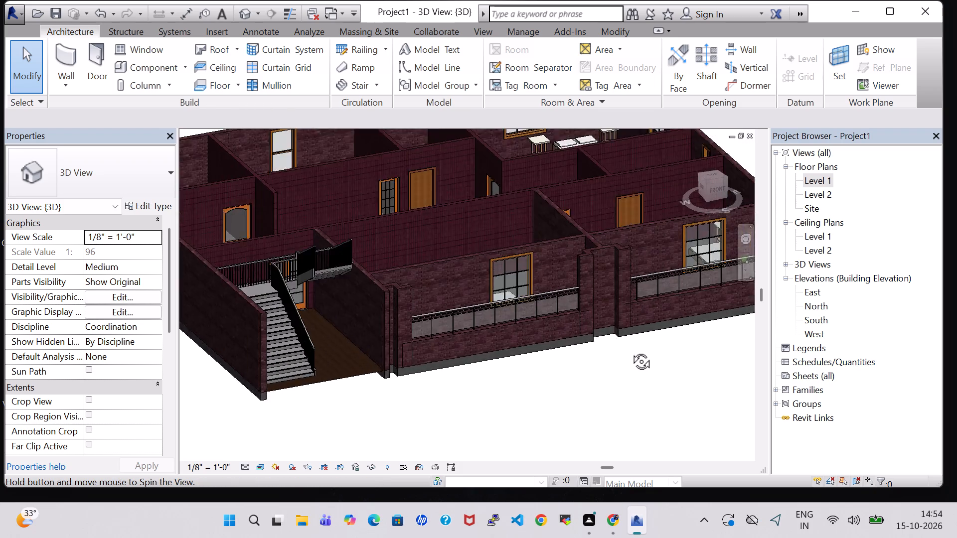
middle_click_drag(630, 350, 608, 342)
middle_click_drag(569, 384, 539, 377, "shift")
scroll(539, 377, "down", 1)
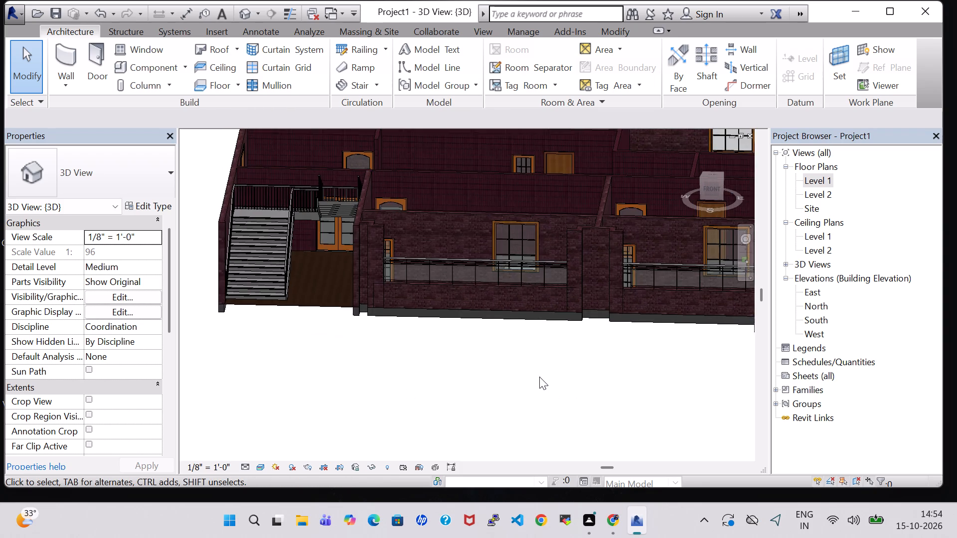
scroll(539, 377, "down", 1)
middle_click(560, 377)
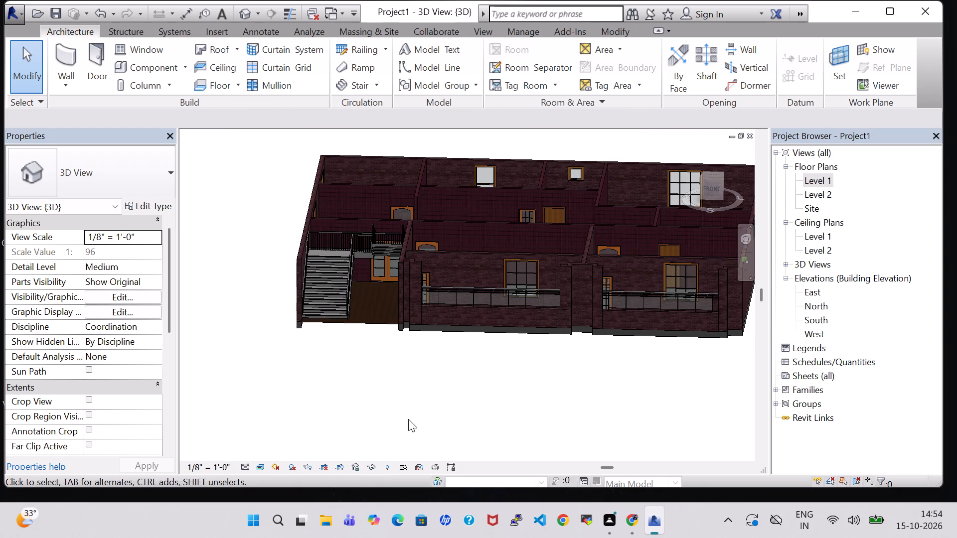
middle_click_drag(450, 397, 489, 410)
middle_click_drag(482, 402, 465, 402)
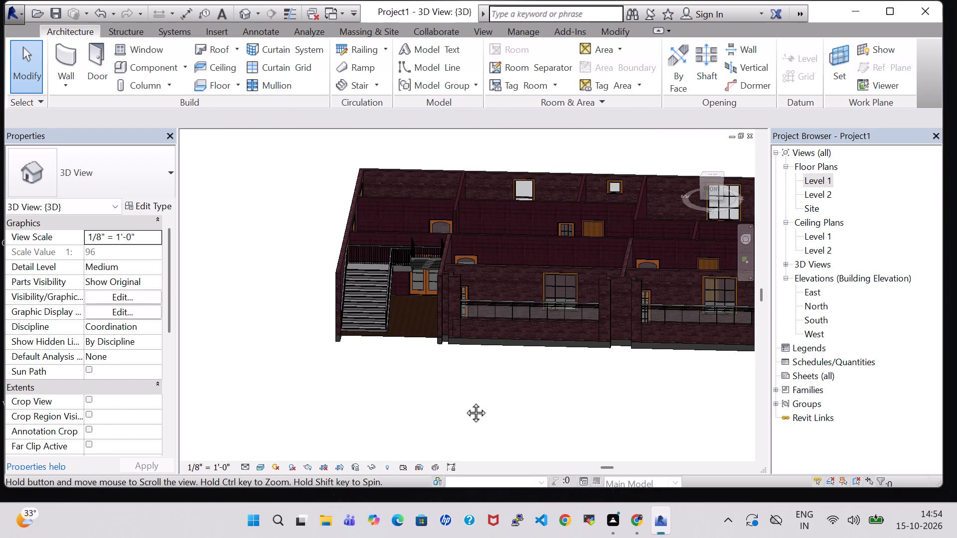
middle_click_drag(465, 402, 366, 405)
middle_click_drag(606, 414, 631, 393)
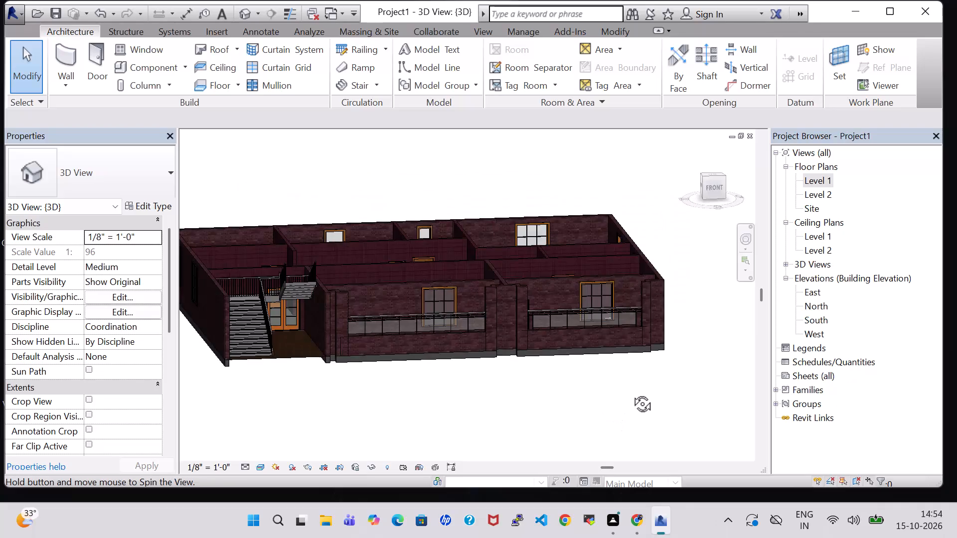
middle_click_drag(631, 393, 619, 390)
In the Level 1 plan, nudge Bed Room 1's west night stand and Bed Room 3's north night stand closer to their beds.
double_click(829, 174)
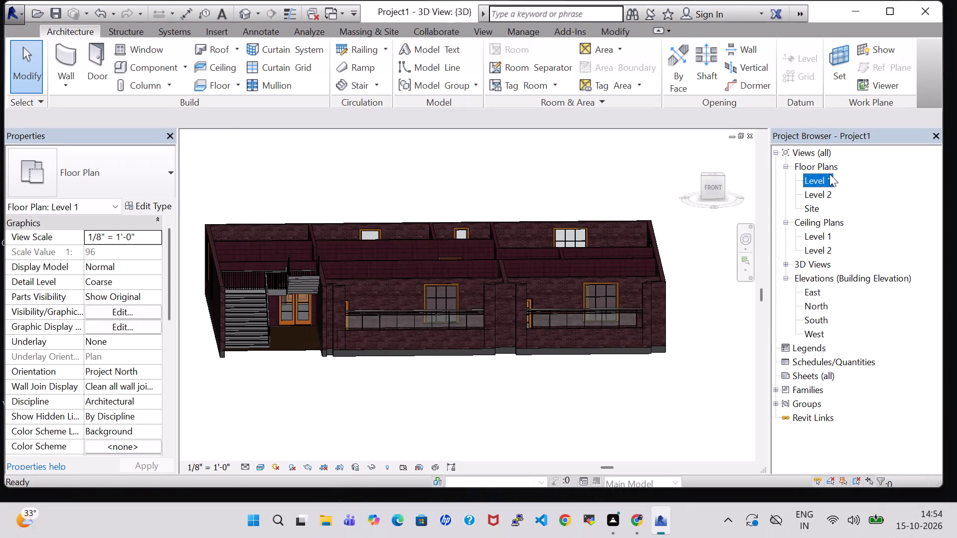
scroll(368, 384, "down", 7)
scroll(503, 313, "down", 2)
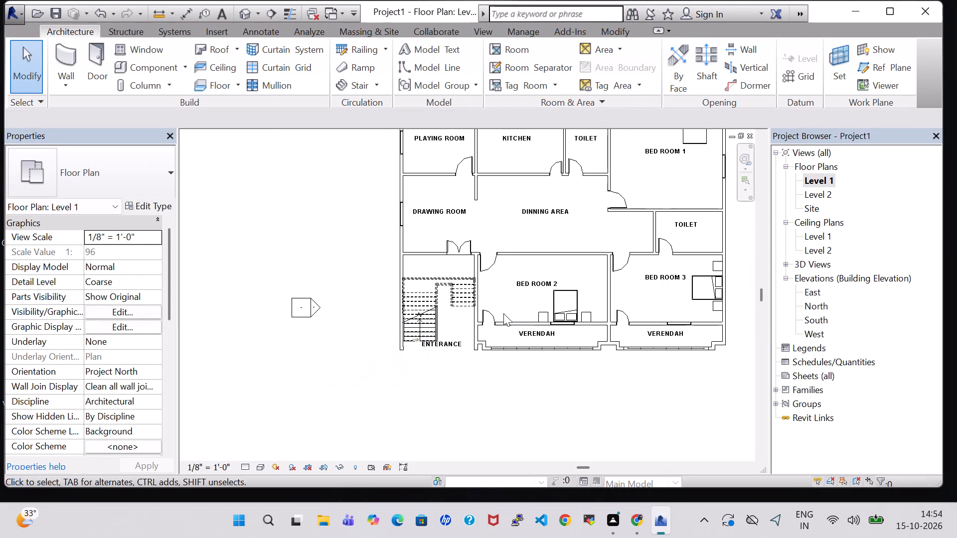
middle_click_drag(364, 239, 325, 309)
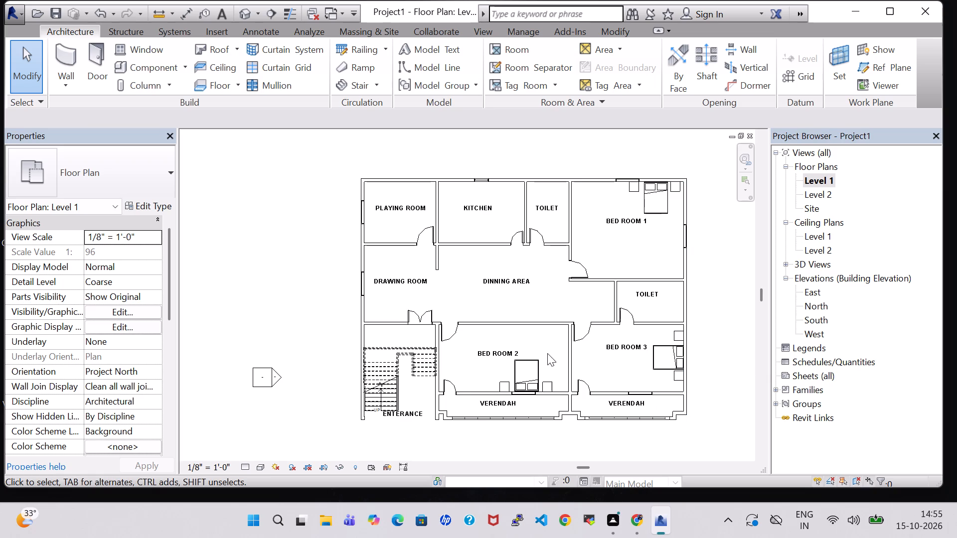
scroll(547, 353, "up", 4)
middle_click_drag(571, 360, 527, 344)
scroll(527, 344, "down", 2)
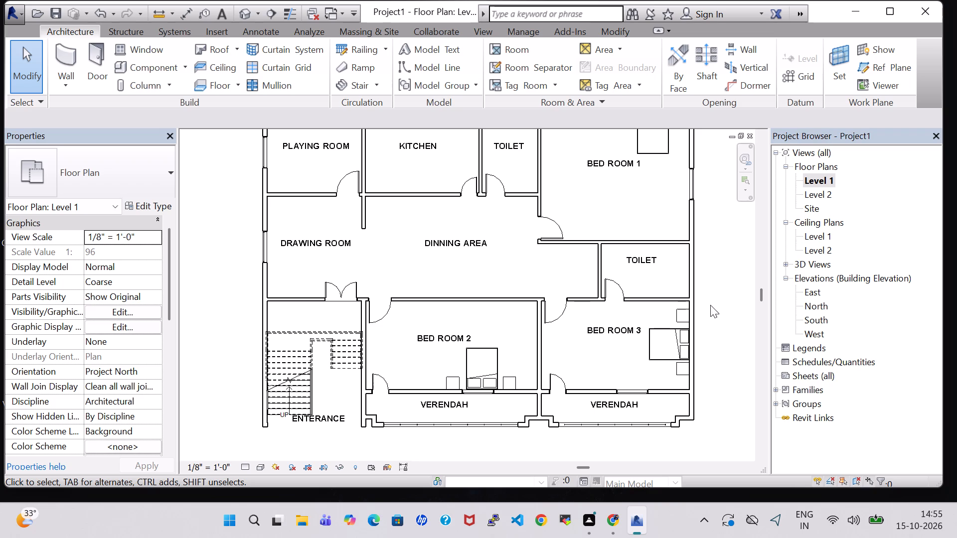
middle_click_drag(710, 309, 693, 311)
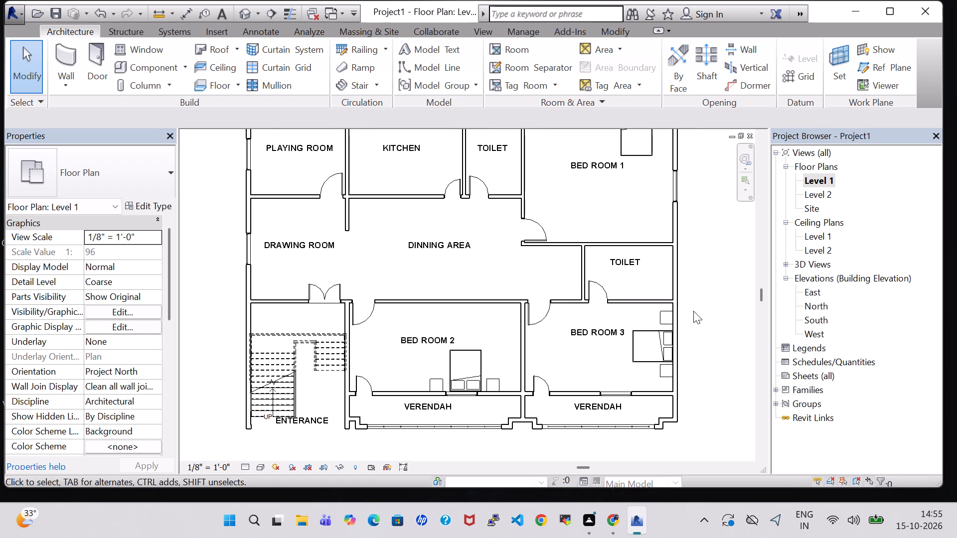
scroll(730, 269, "down", 1)
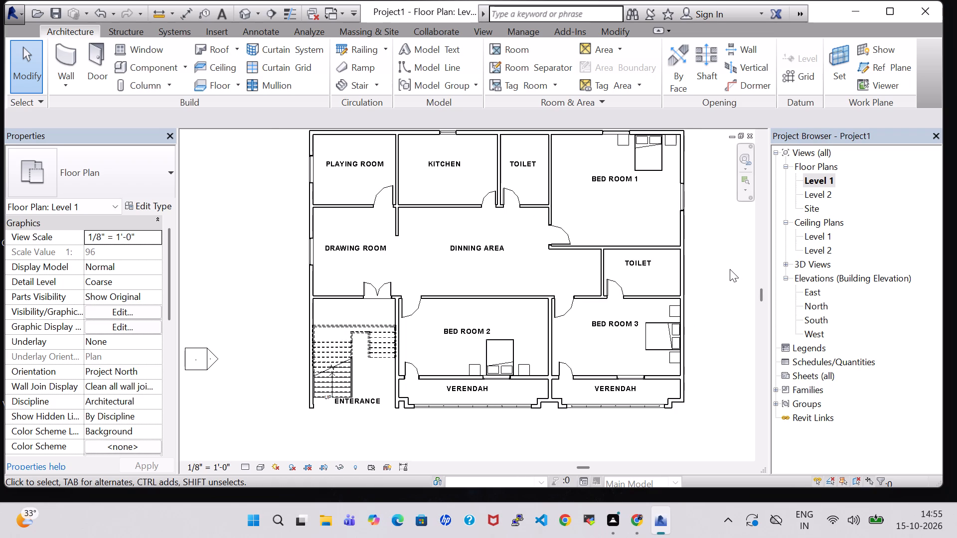
left_click(619, 146)
key("Right")
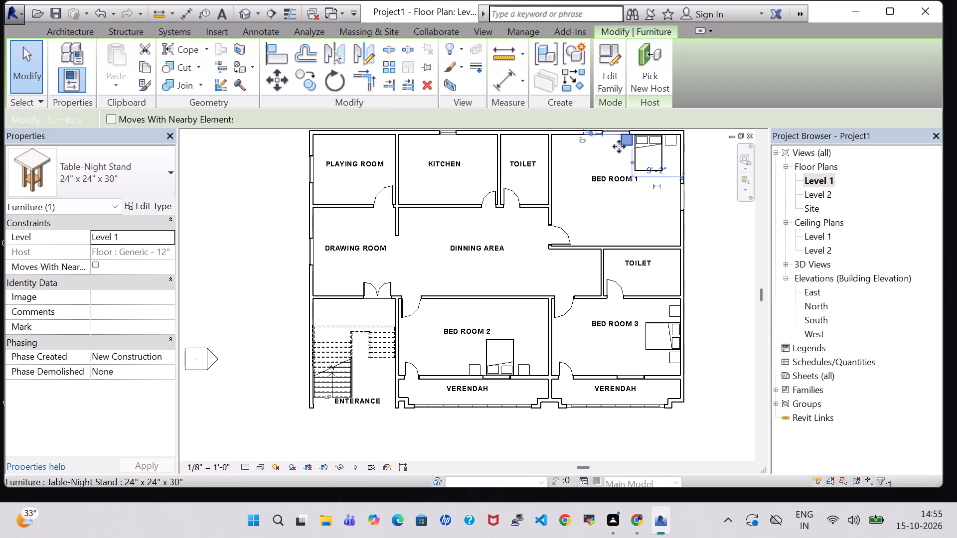
left_click(740, 256)
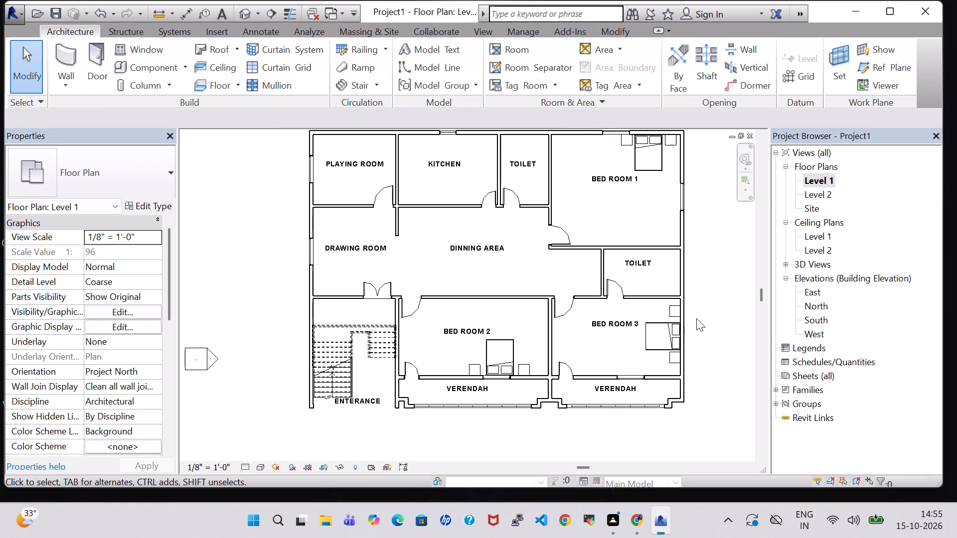
left_click(671, 309)
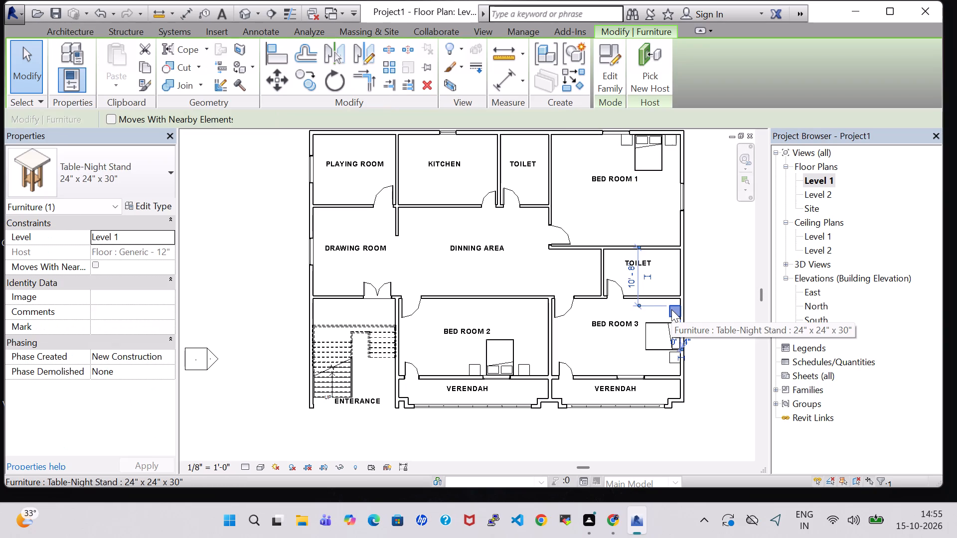
key("Down")
left_click(724, 340)
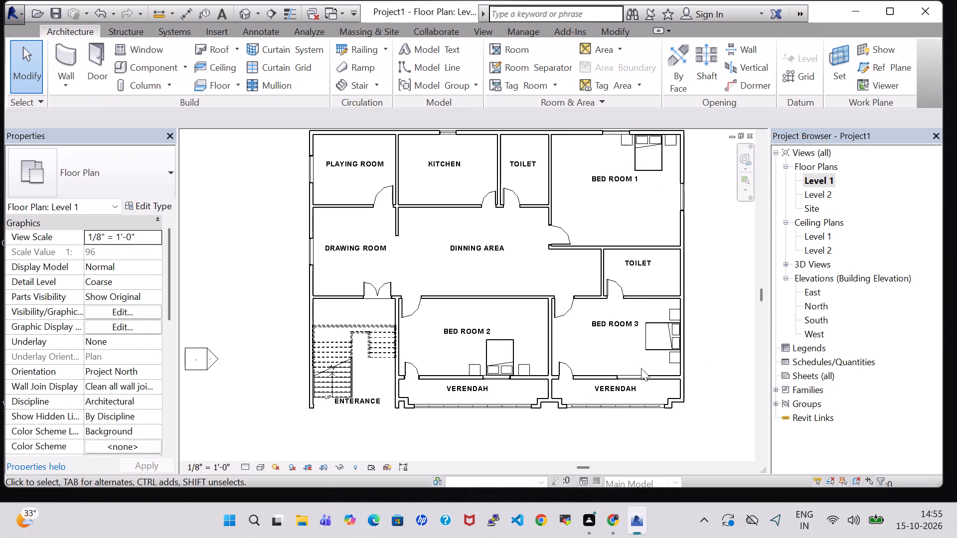
Nudge both night stands in Bed Room 2 closer to the bed.
left_click(531, 361)
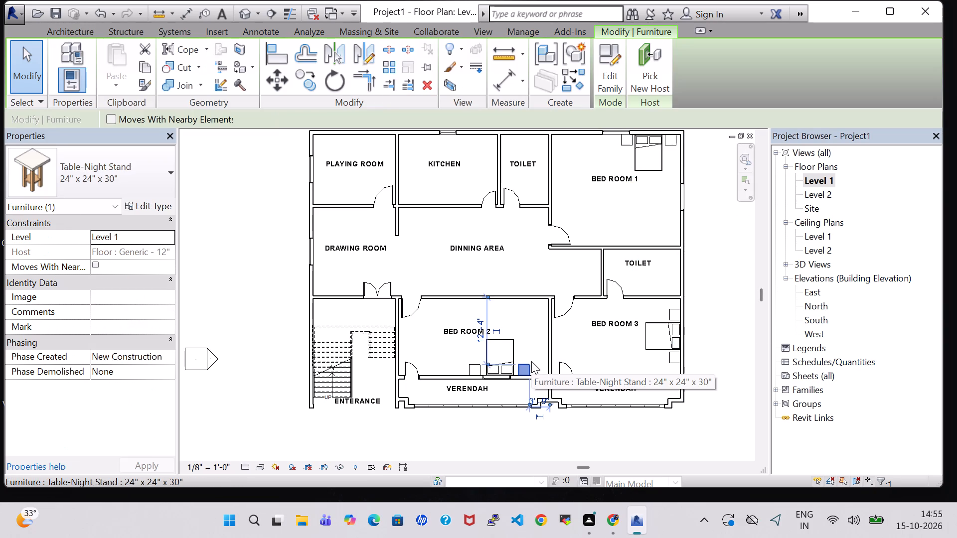
key("Left")
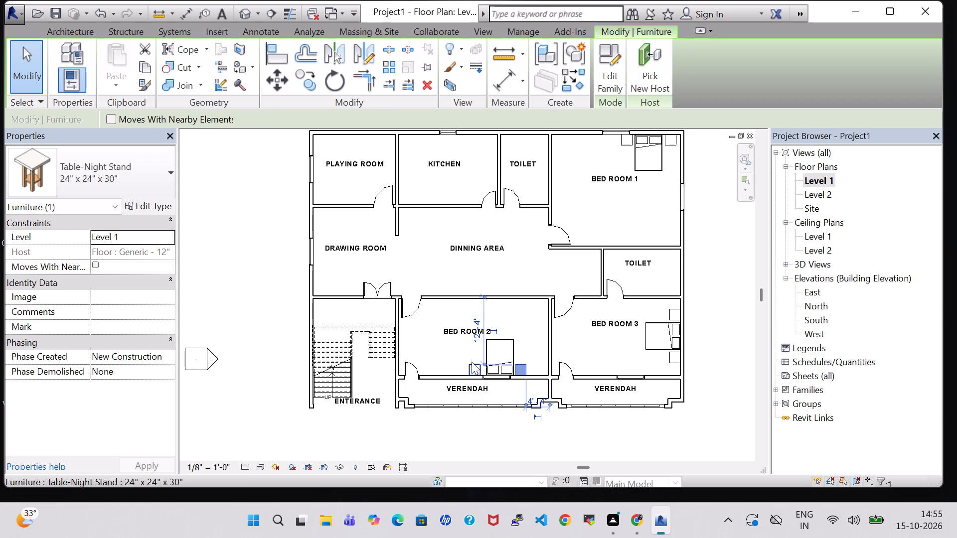
left_click(472, 362)
key("Right")
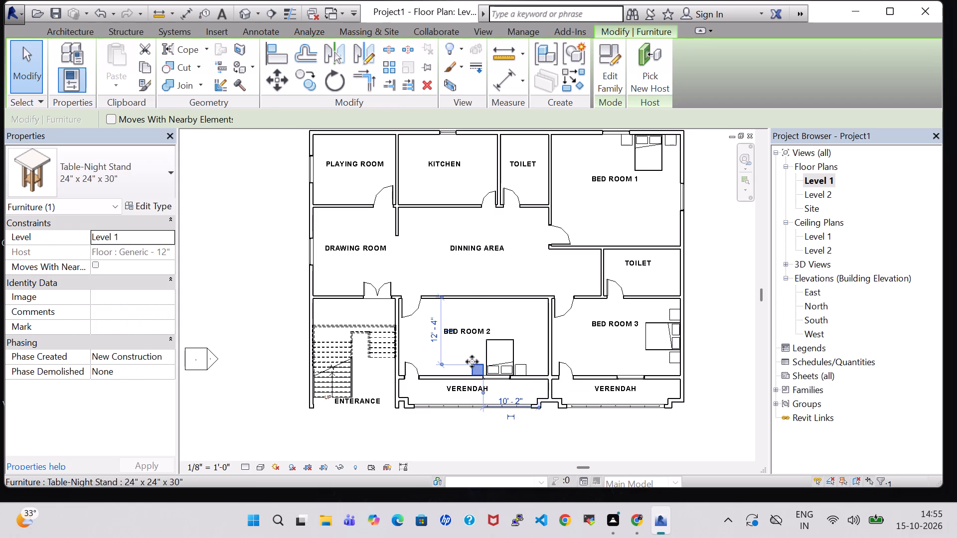
left_click(717, 359)
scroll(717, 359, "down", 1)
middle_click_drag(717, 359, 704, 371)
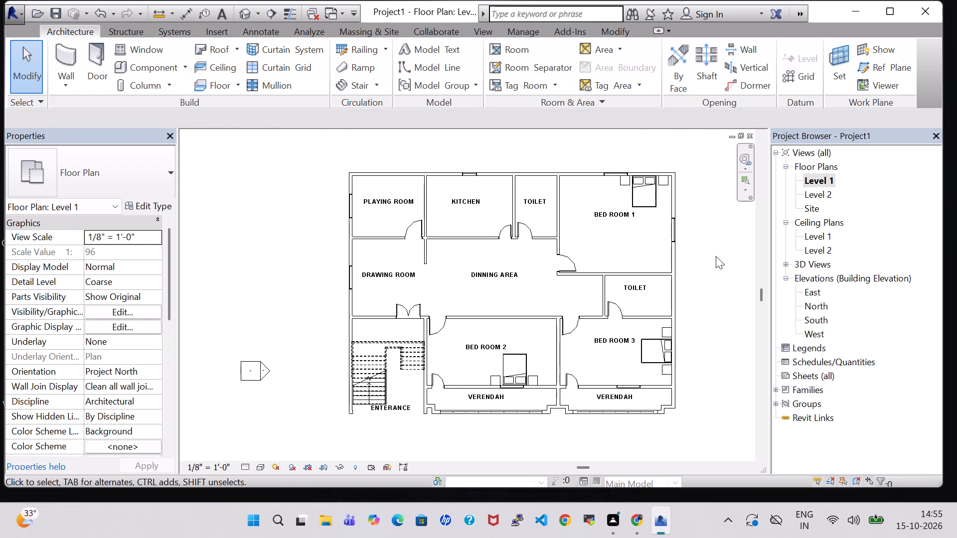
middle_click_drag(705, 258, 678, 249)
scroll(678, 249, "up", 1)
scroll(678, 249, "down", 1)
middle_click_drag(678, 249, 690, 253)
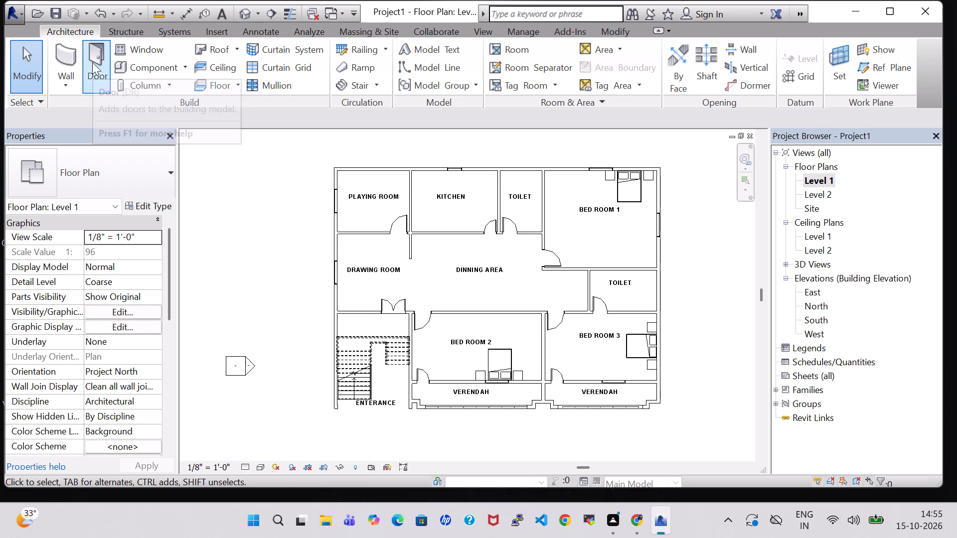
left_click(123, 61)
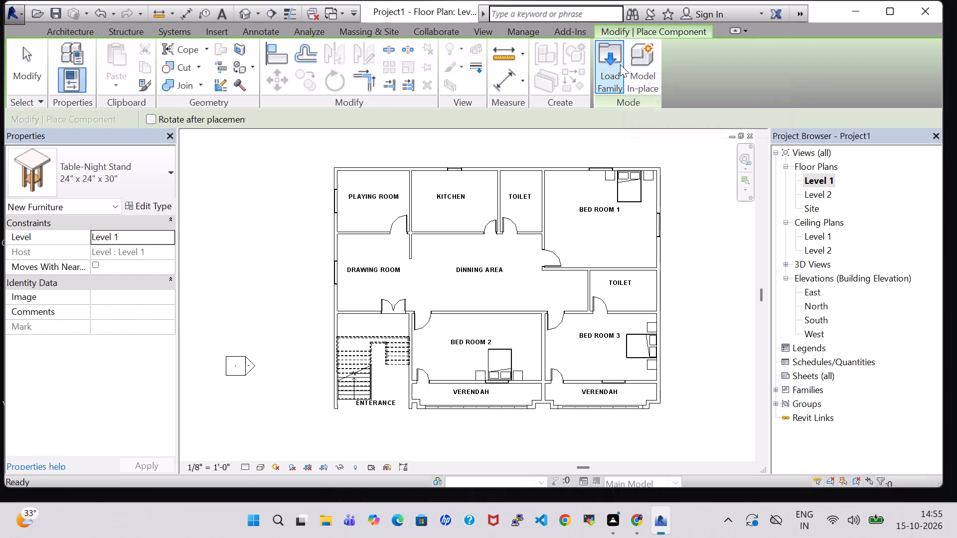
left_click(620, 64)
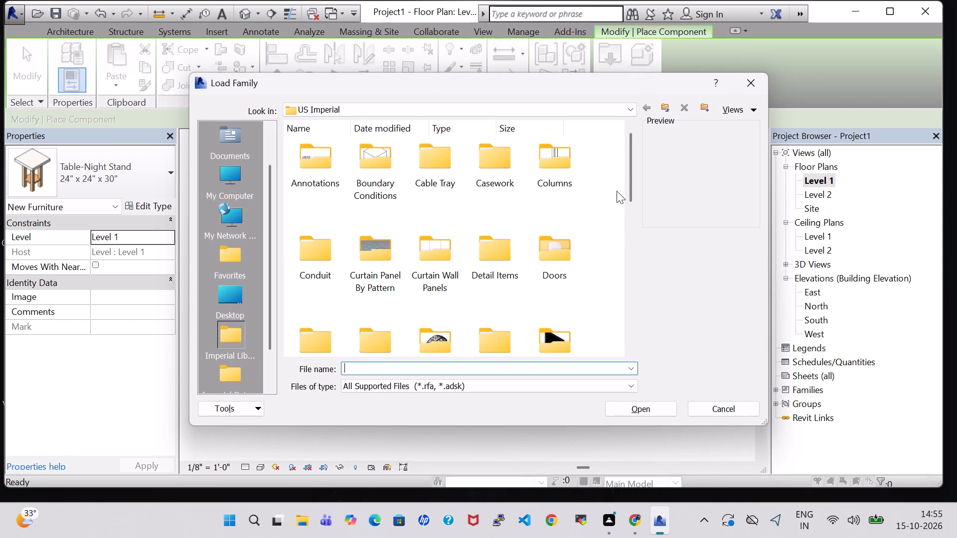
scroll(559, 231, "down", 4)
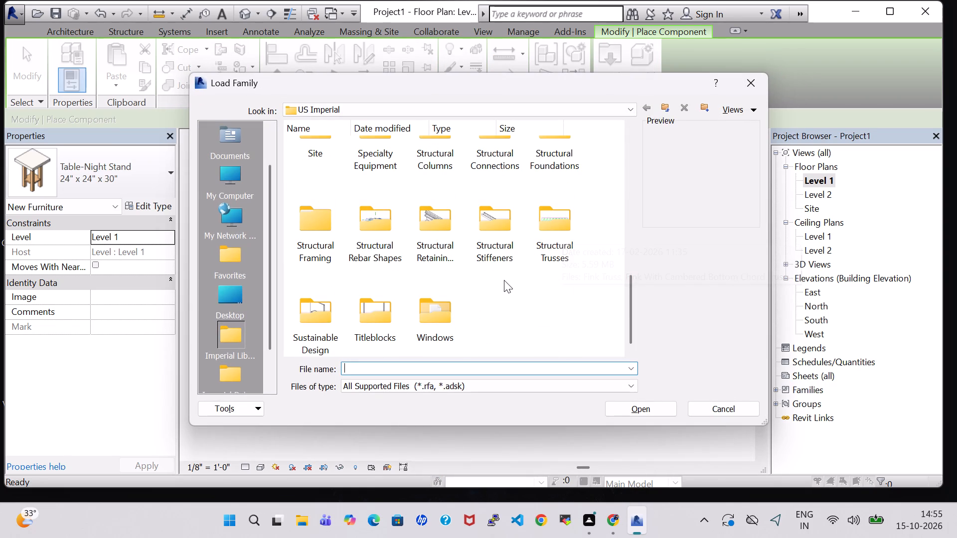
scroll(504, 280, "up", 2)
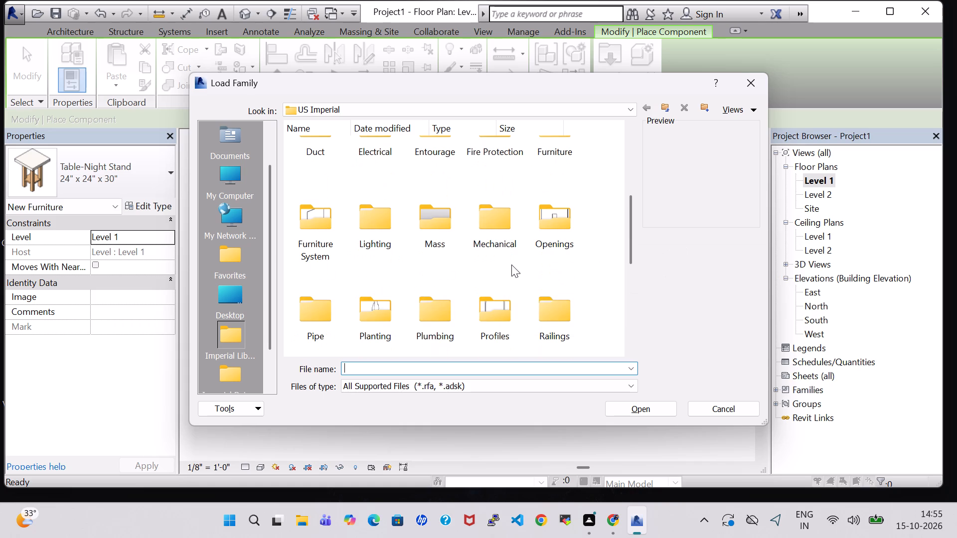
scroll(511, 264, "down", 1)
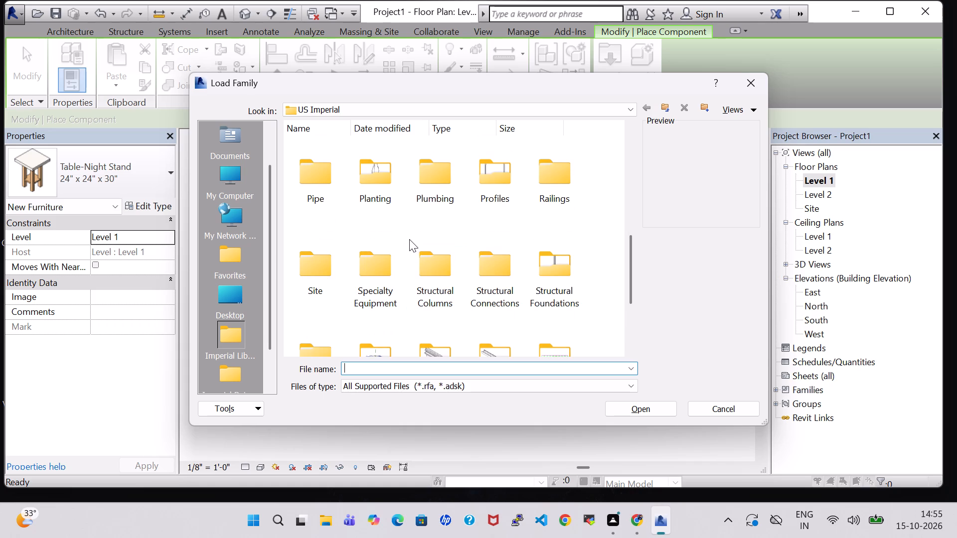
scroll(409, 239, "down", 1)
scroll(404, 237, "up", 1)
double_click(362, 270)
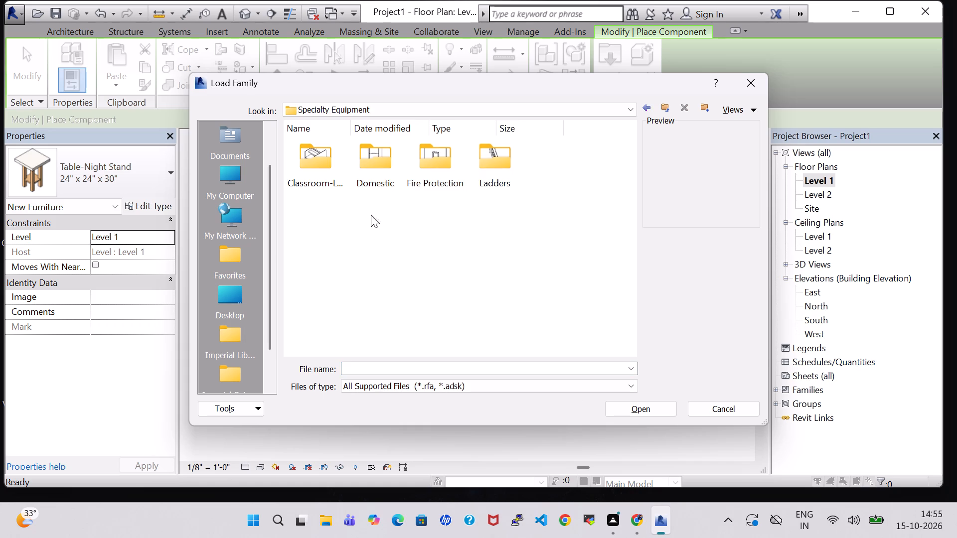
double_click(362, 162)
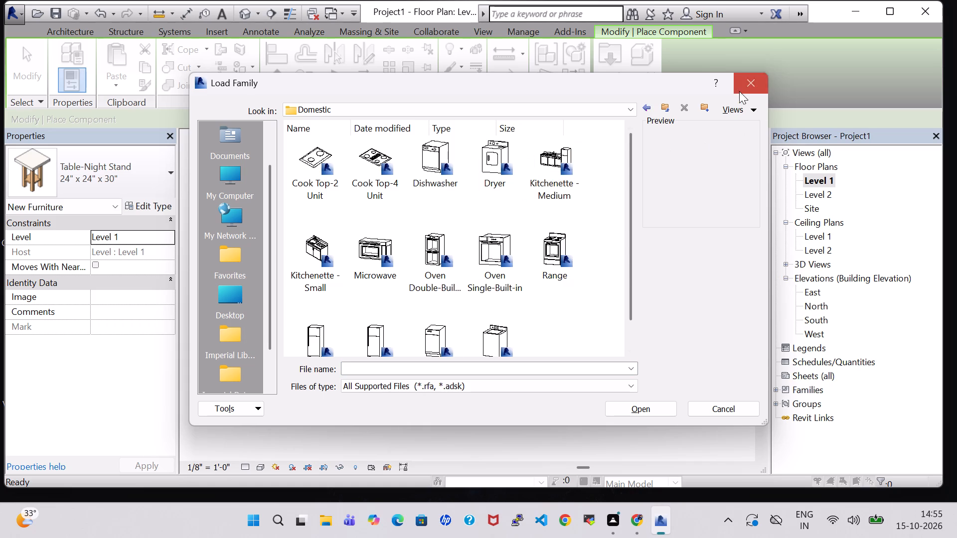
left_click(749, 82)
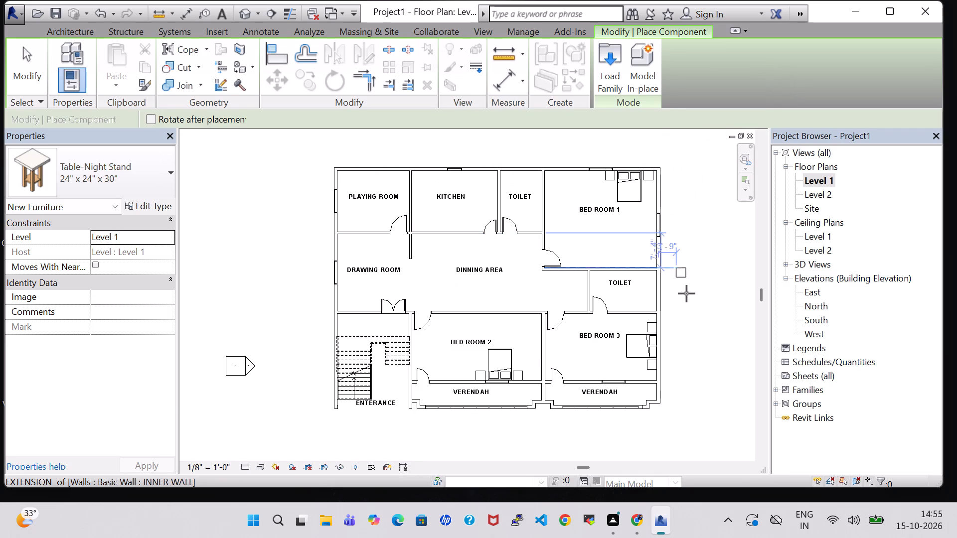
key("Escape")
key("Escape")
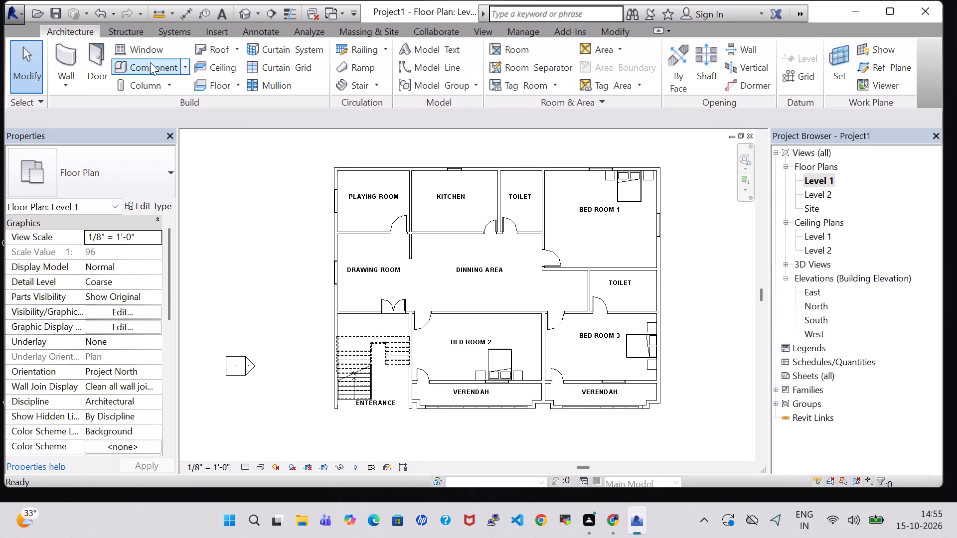
Load the Chair-Corbu family from the Furniture Seating library.
left_click(150, 61)
left_click(603, 80)
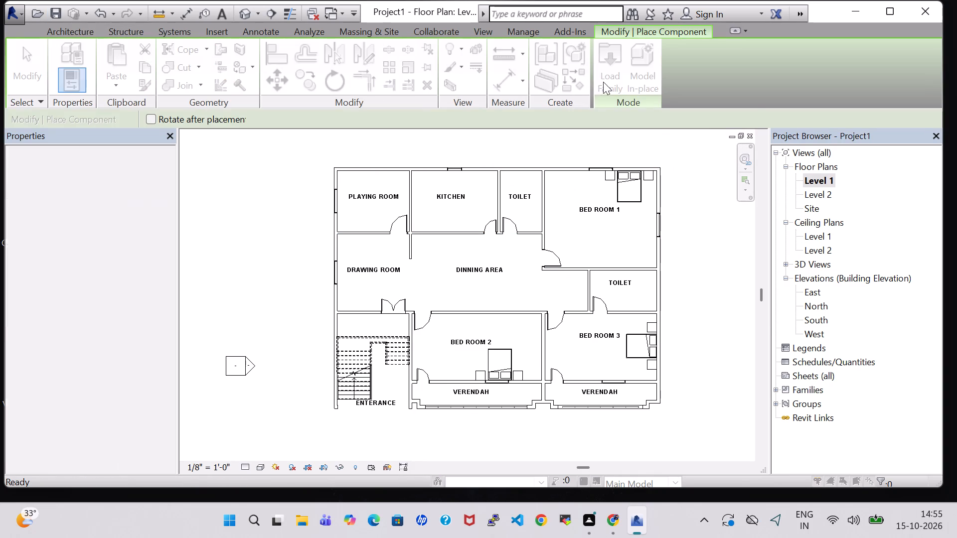
scroll(474, 270, "down", 1)
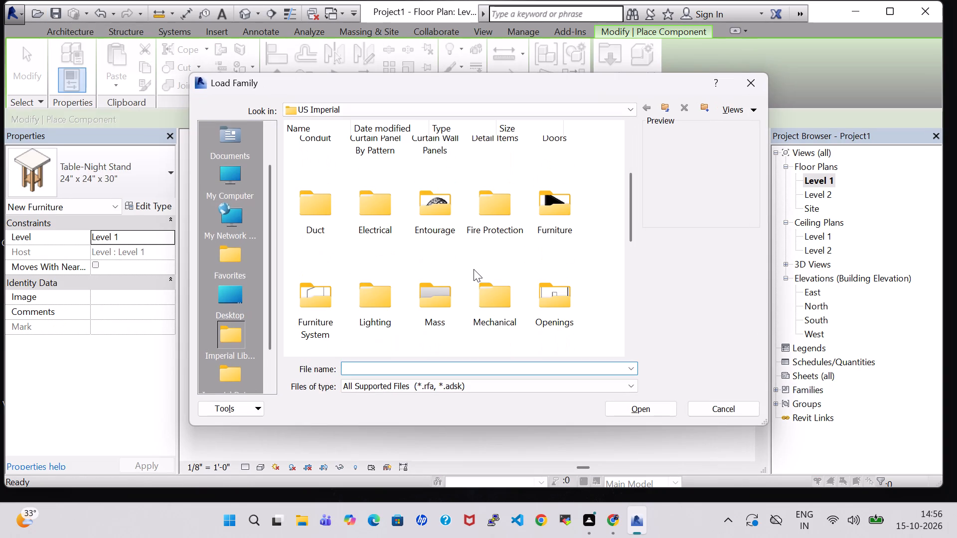
double_click(568, 198)
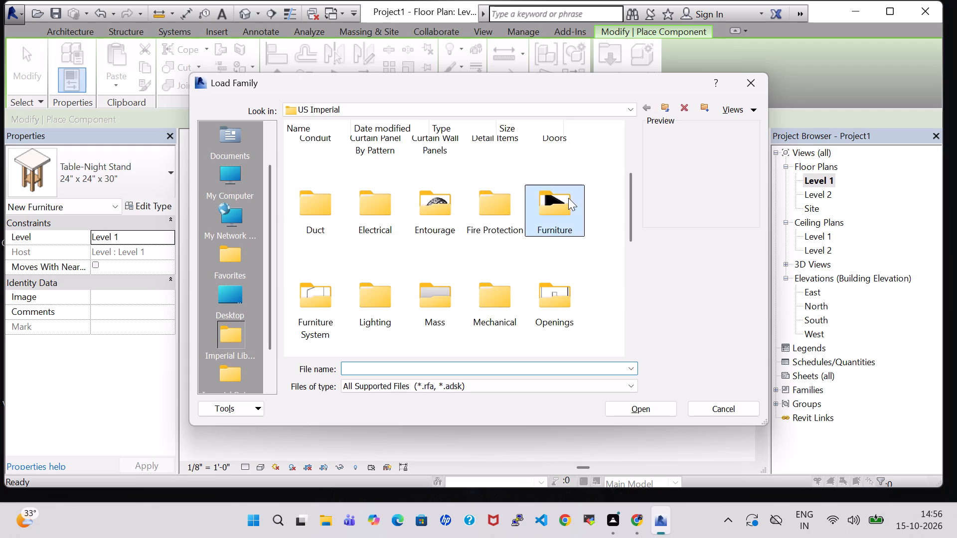
double_click(382, 149)
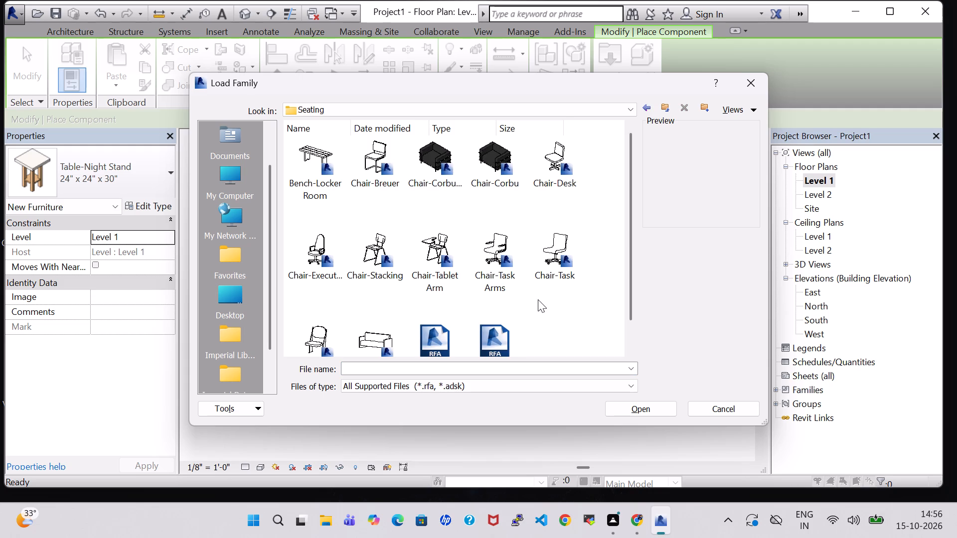
left_click(488, 165)
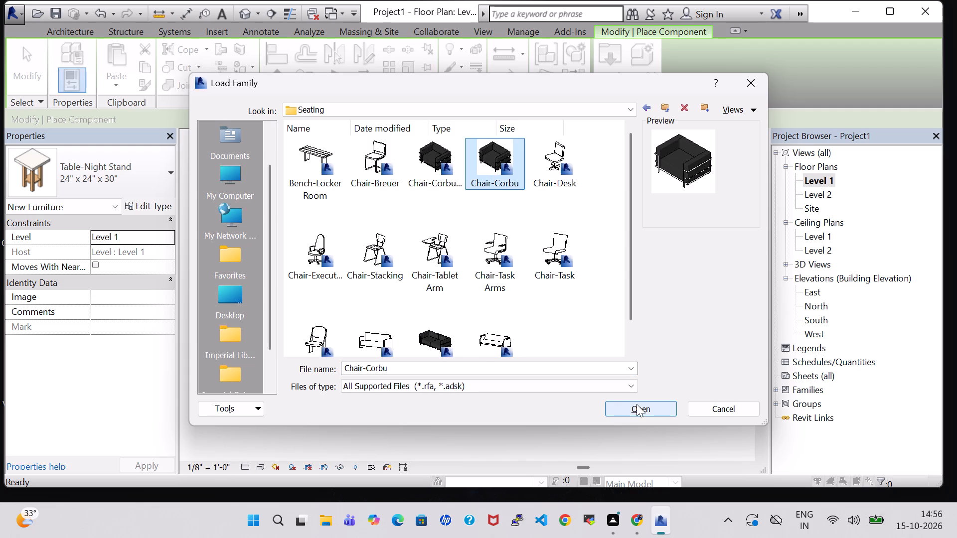
left_click(638, 406)
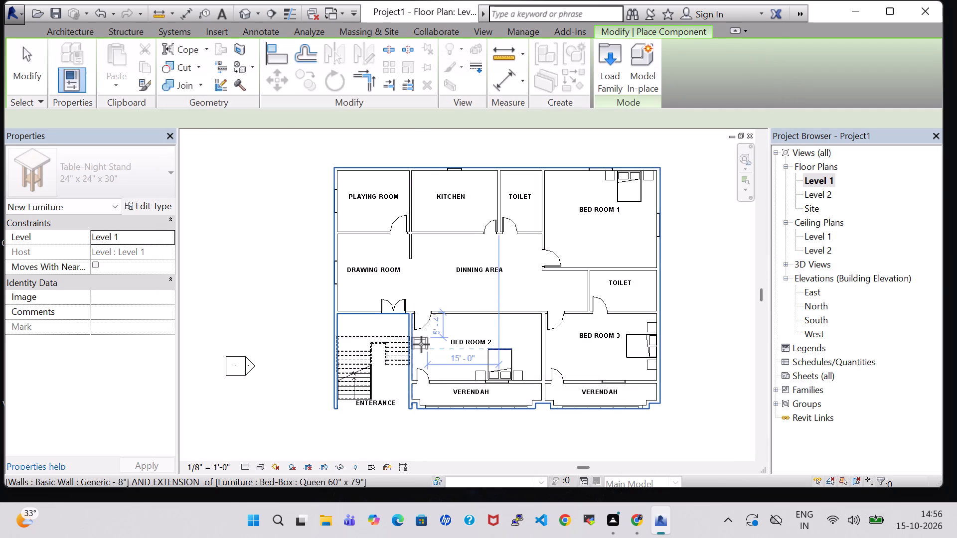
Place a rotated Chair-Corbu against Bed Room 2's west wall between the two doors, about 6'-8" from the north wall.
key("space")
key("space")
scroll(423, 347, "up", 4)
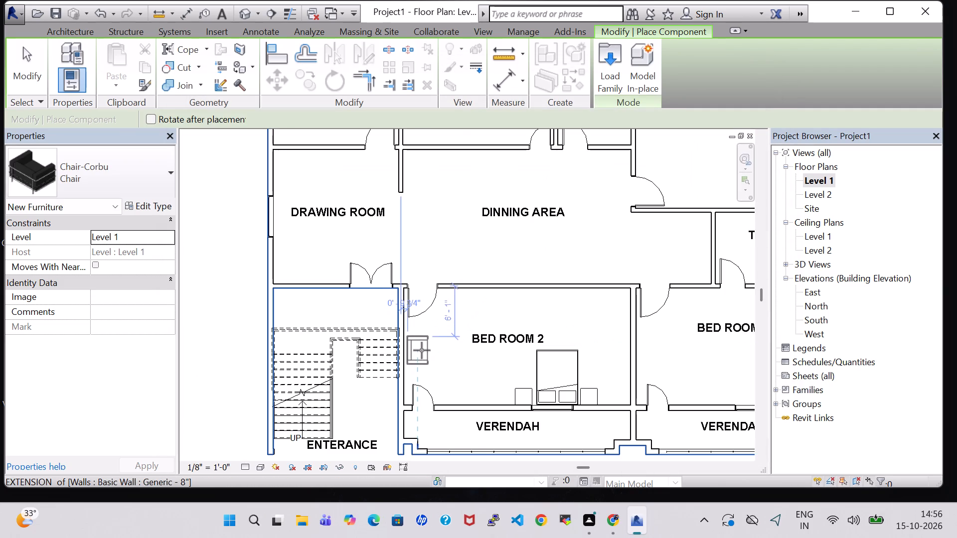
scroll(419, 354, "up", 5)
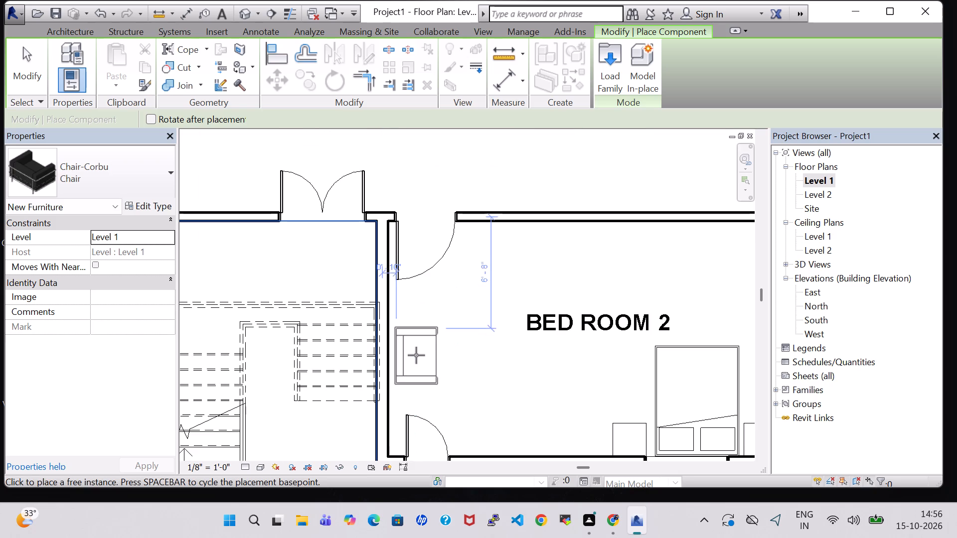
left_click(414, 355)
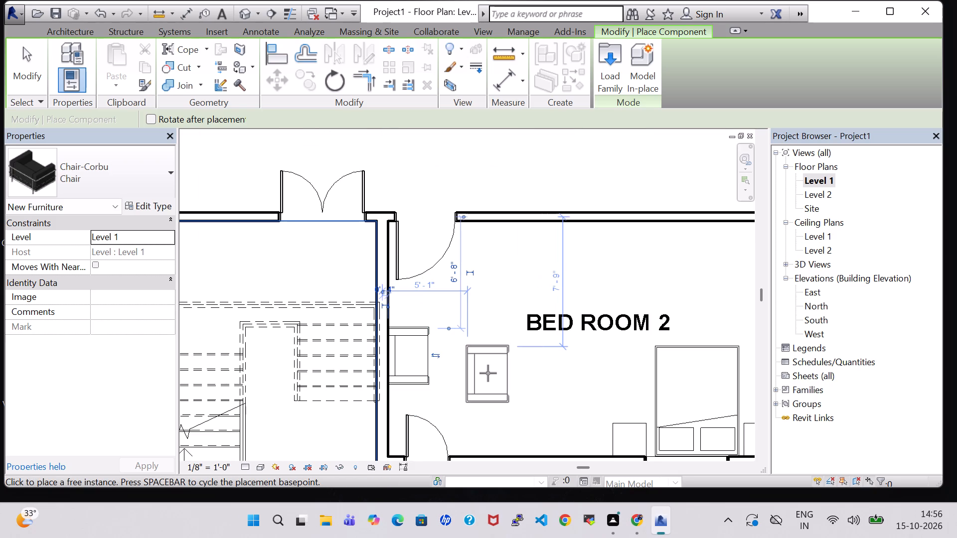
scroll(488, 373, "down", 2)
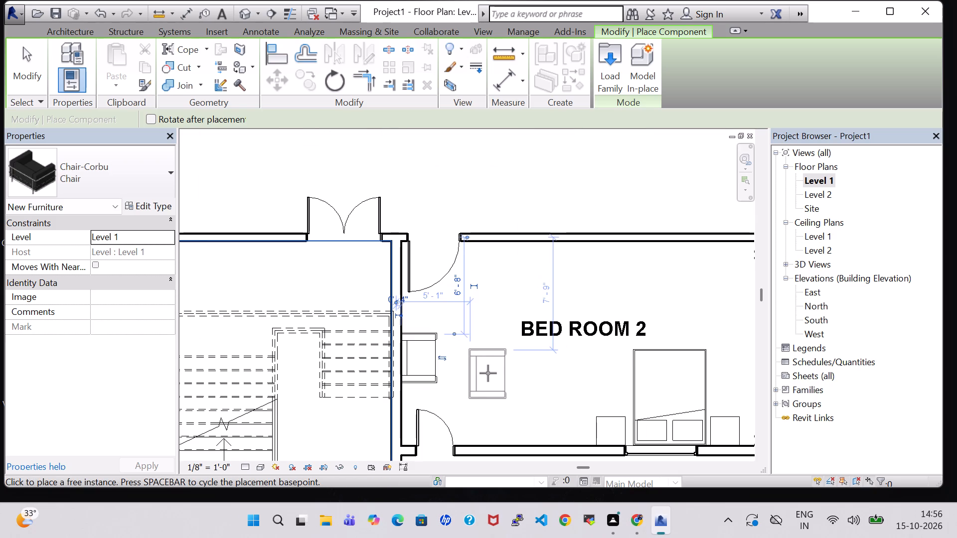
key("Escape")
key("Escape")
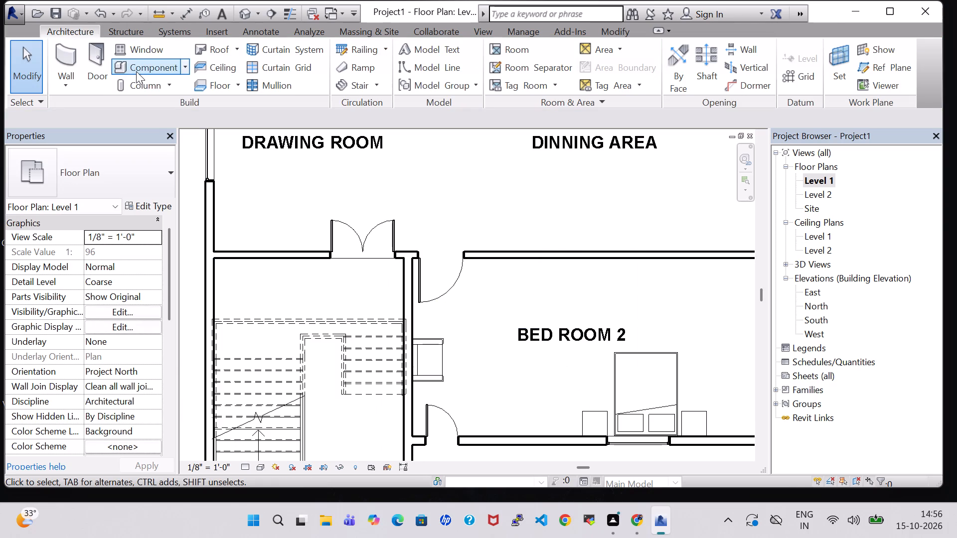
Load the Table-Rectangular family from the Furniture Tables library.
left_click(136, 71)
left_click(605, 68)
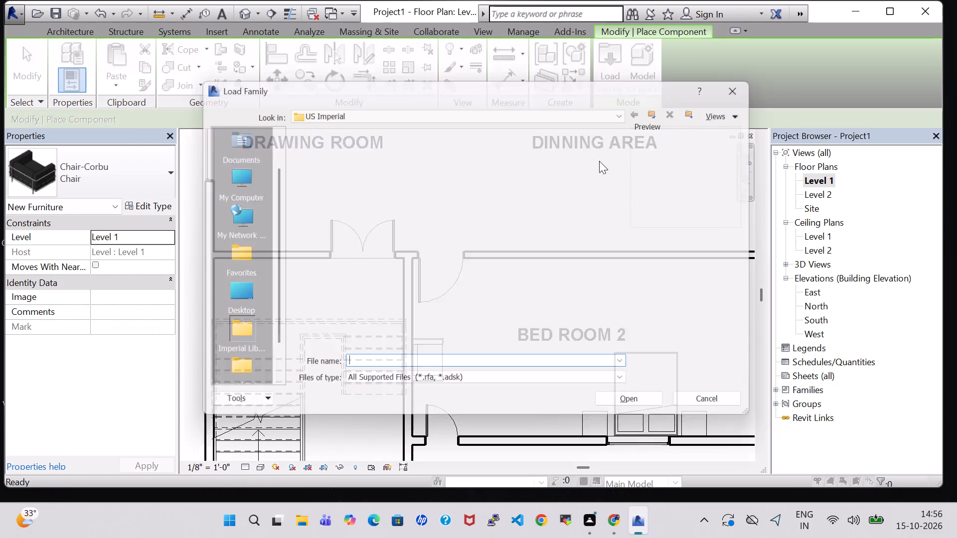
scroll(583, 196, "down", 1)
double_click(557, 208)
double_click(491, 169)
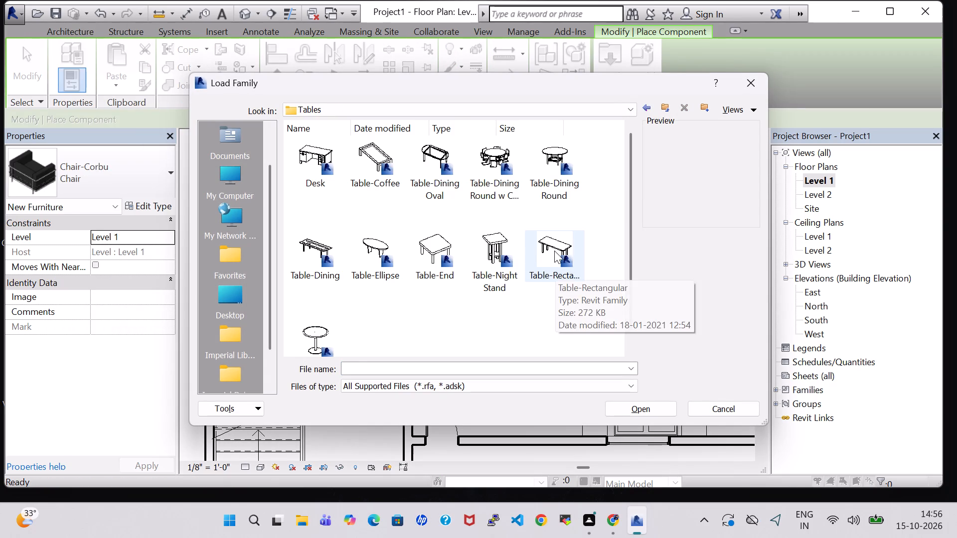
left_click(554, 251)
left_click(643, 409)
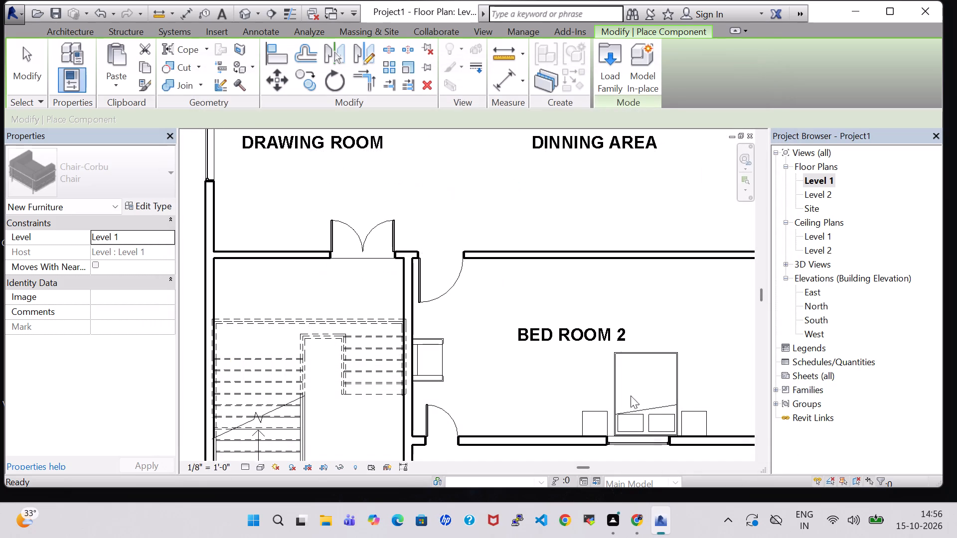
Place a 72" x 30" Table-Rectangular lengthwise along Bed Room 2's north wall, opposite the bed.
scroll(618, 279, "up", 2)
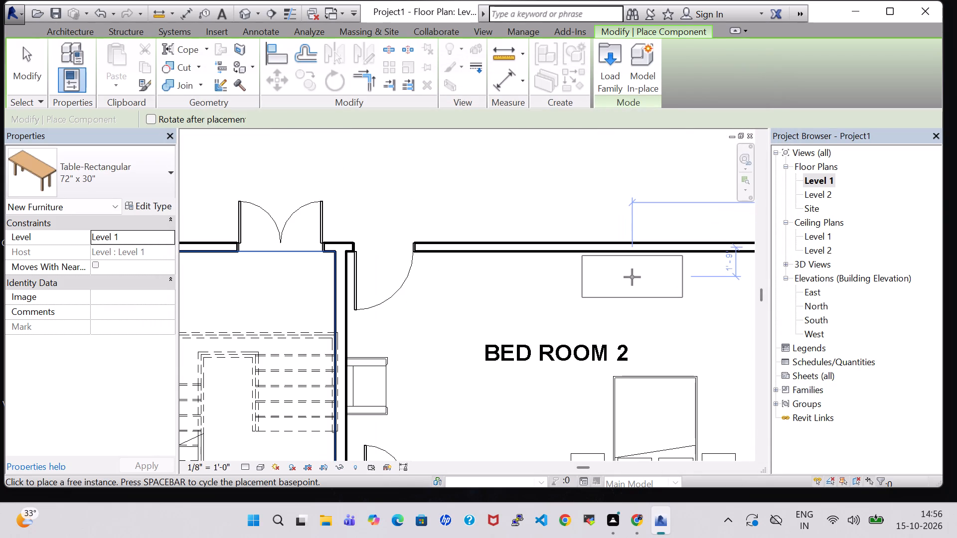
left_click(632, 277)
scroll(638, 310, "down", 2)
key("Escape")
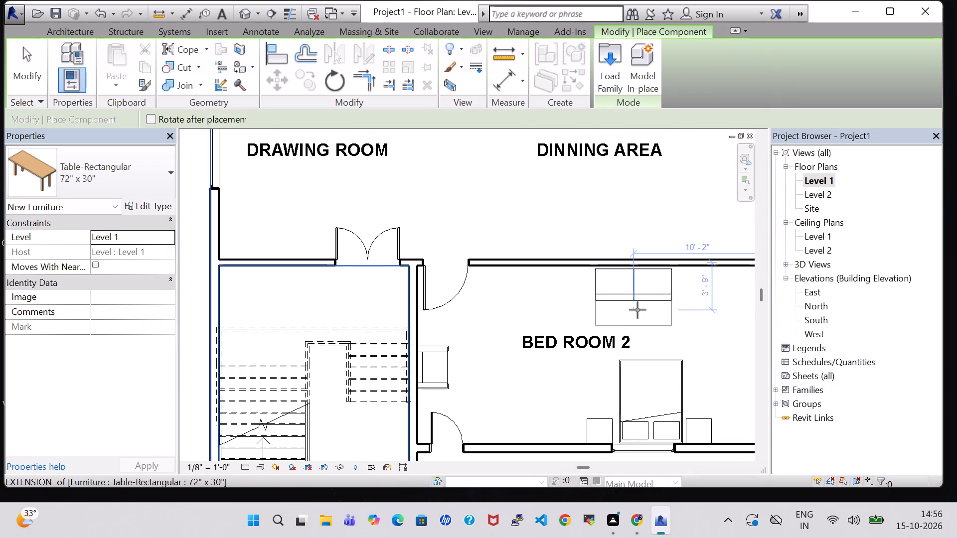
middle_click_drag(638, 310, 532, 311)
key("Escape")
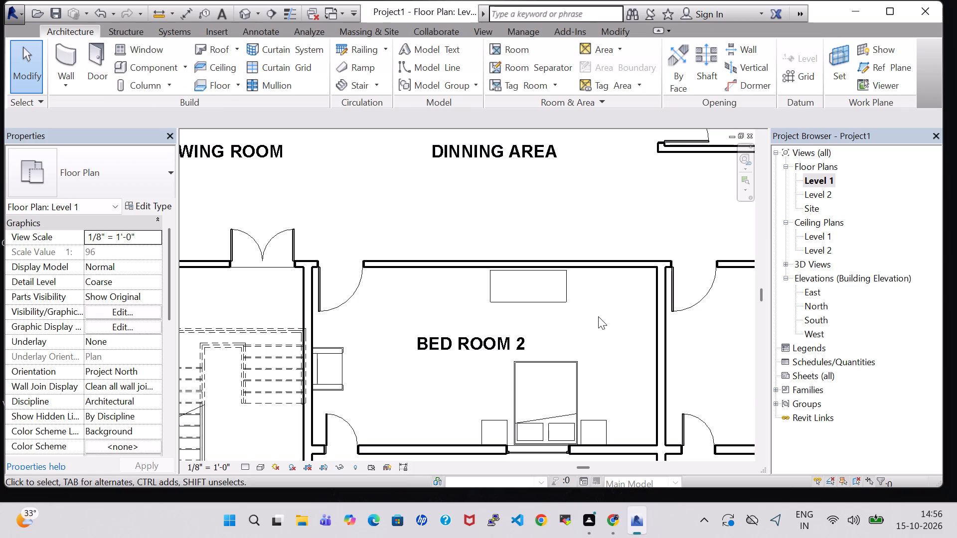
Load the Dresser family from the Furniture Storage library.
left_click(128, 68)
left_click(612, 82)
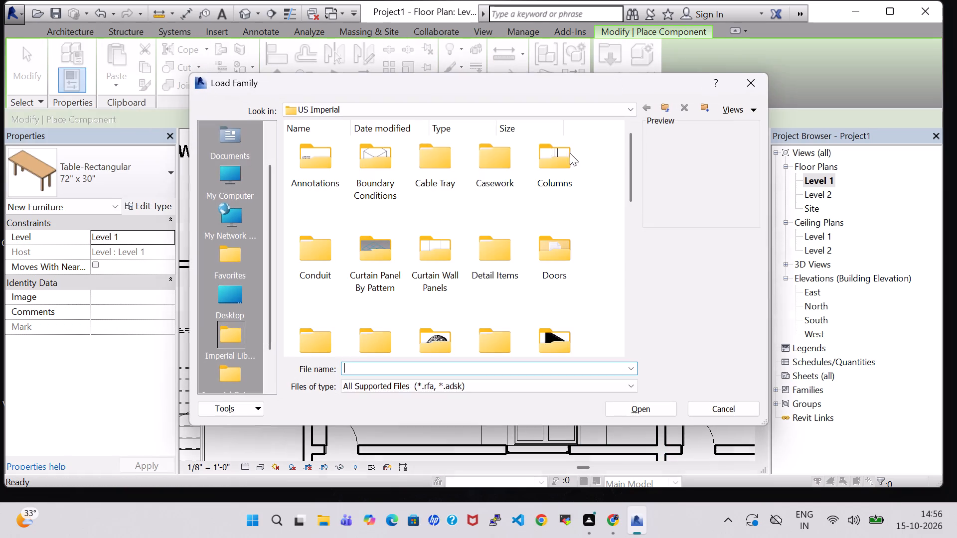
scroll(601, 246, "down", 1)
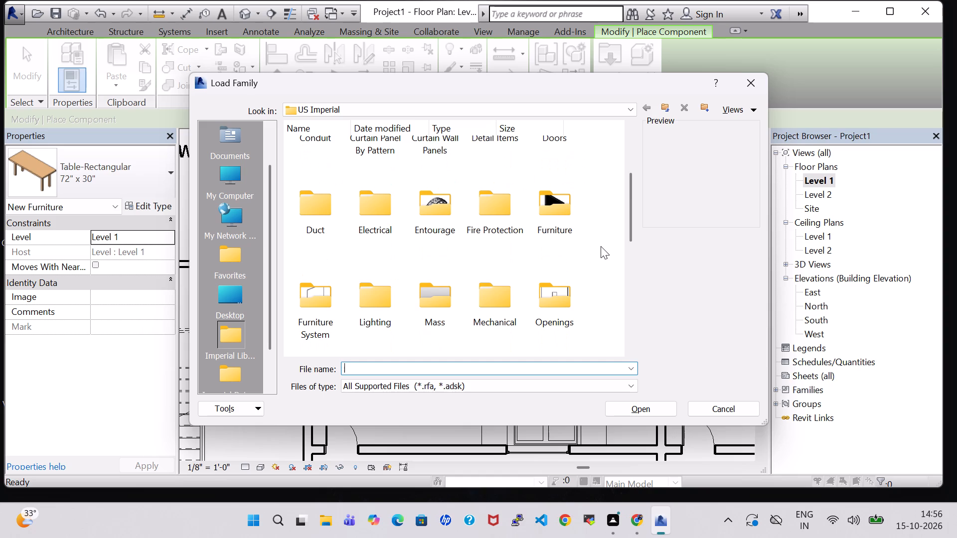
double_click(567, 219)
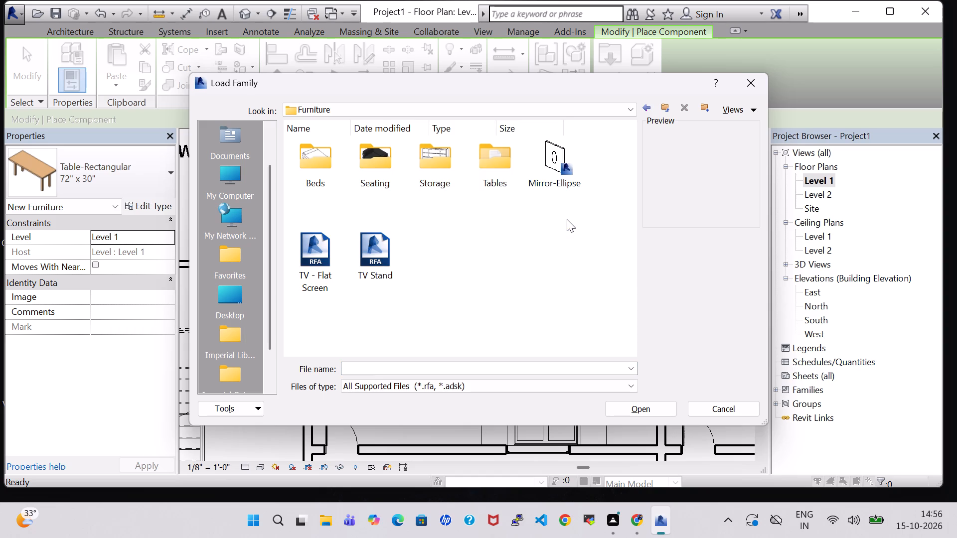
left_click(488, 177)
double_click(436, 165)
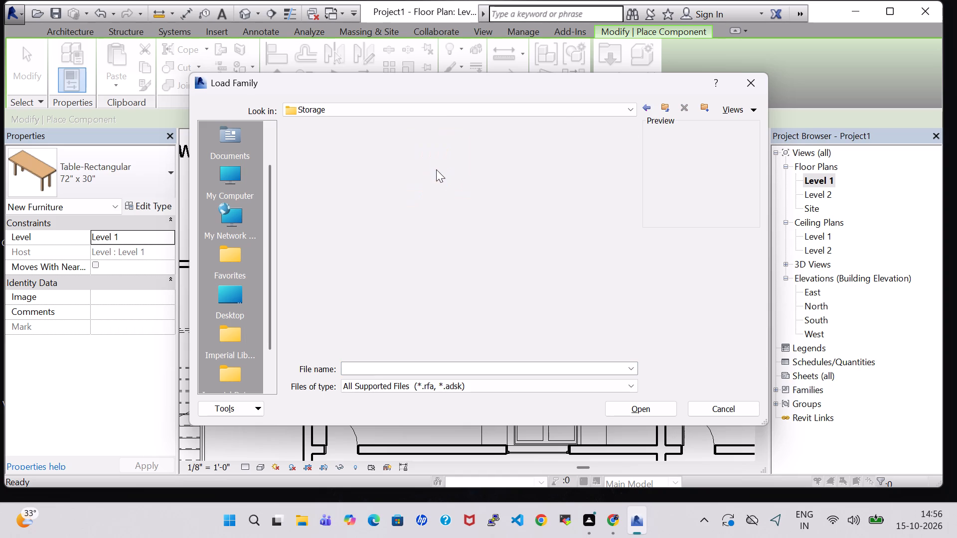
left_click(438, 235)
left_click(648, 402)
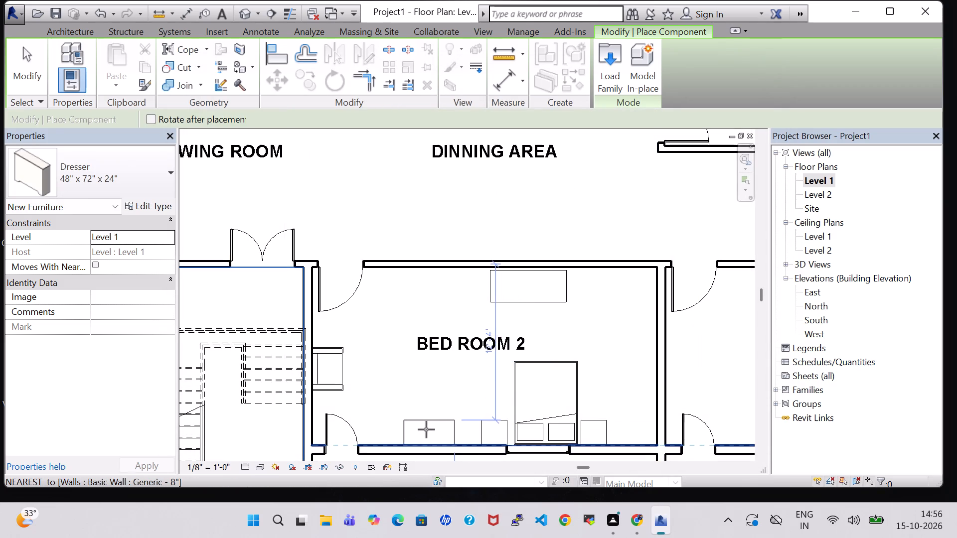
Place two 48" x 72" x 24" dressers in Bed Room 2: one on the south wall west of the night stand, one on the north wall west of the table.
left_click(424, 432)
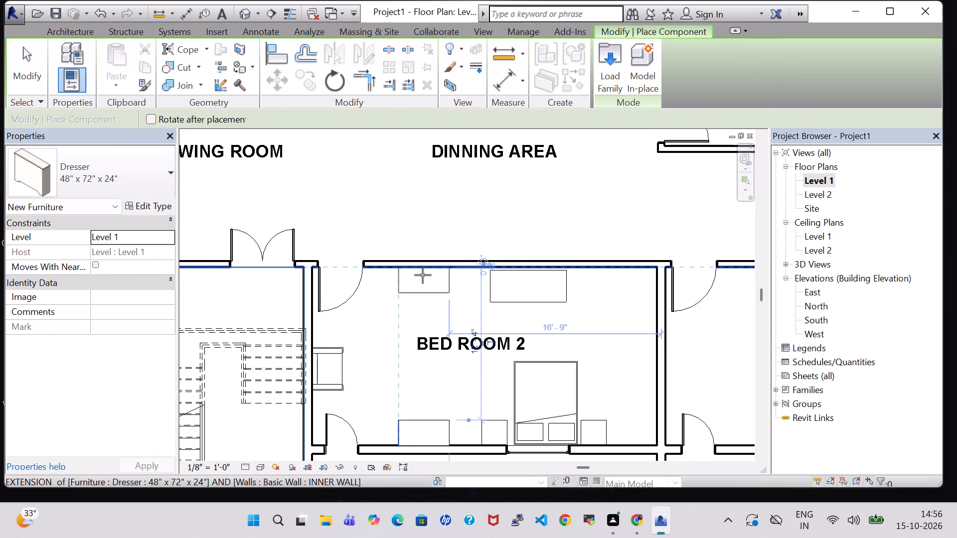
left_click(423, 275)
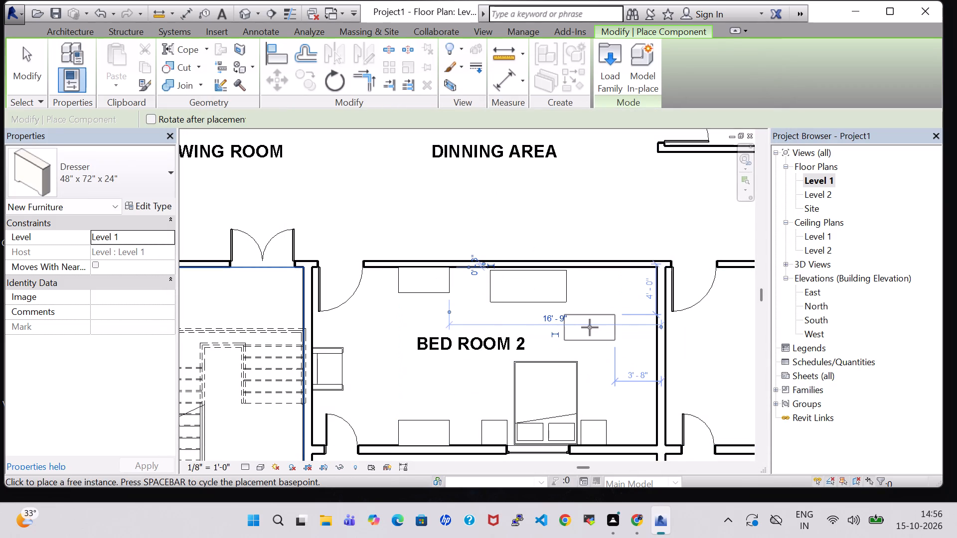
Load the TV Stand family from the US Imperial Furniture library.
key("Escape")
key("Escape")
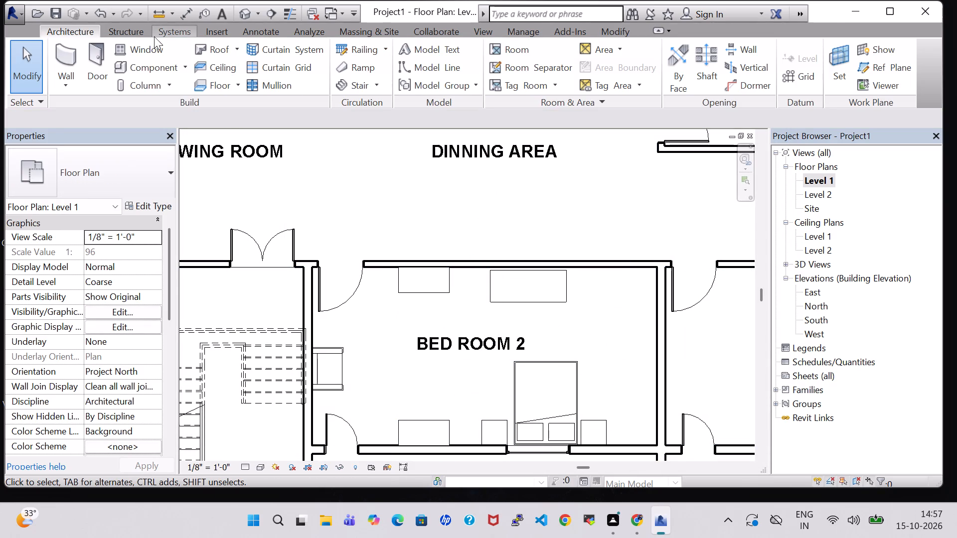
left_click(138, 67)
left_click(601, 63)
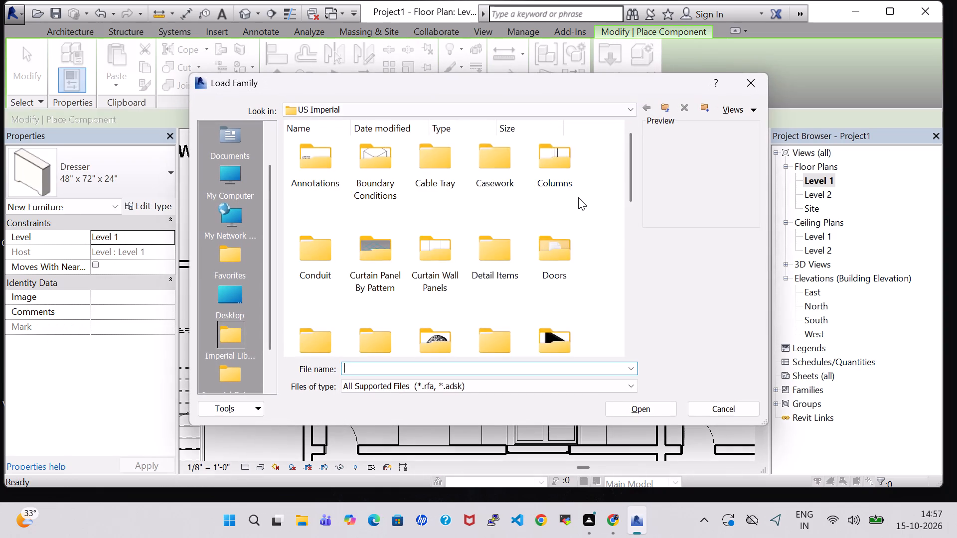
scroll(578, 198, "down", 1)
double_click(564, 195)
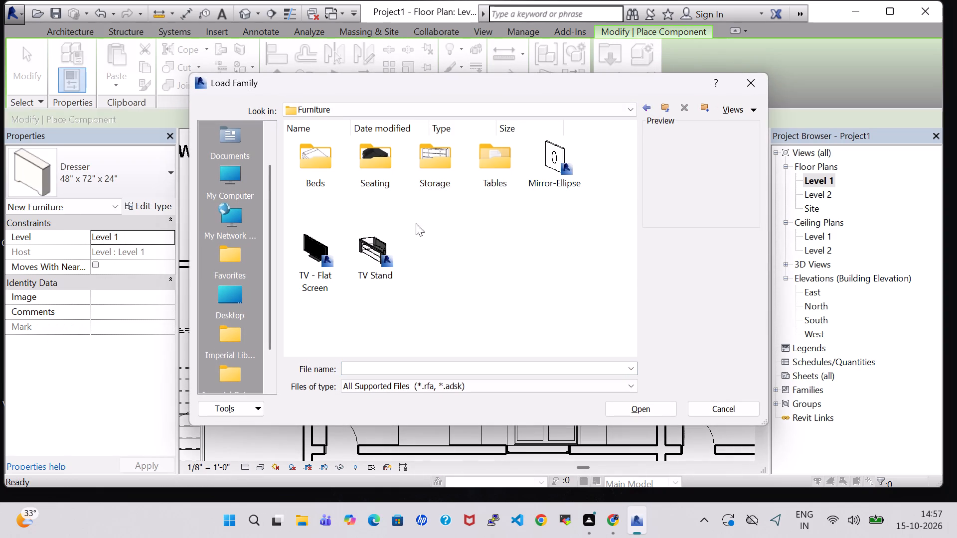
left_click(369, 259)
left_click(657, 406)
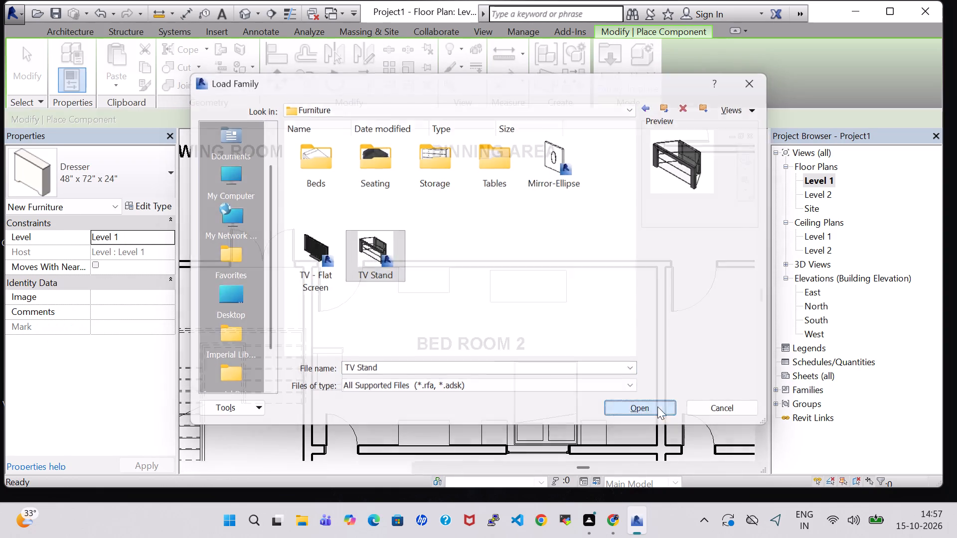
Place the TV Stand against Bed Room 2's east wall with its long front edge facing into the room.
key("space")
key("space")
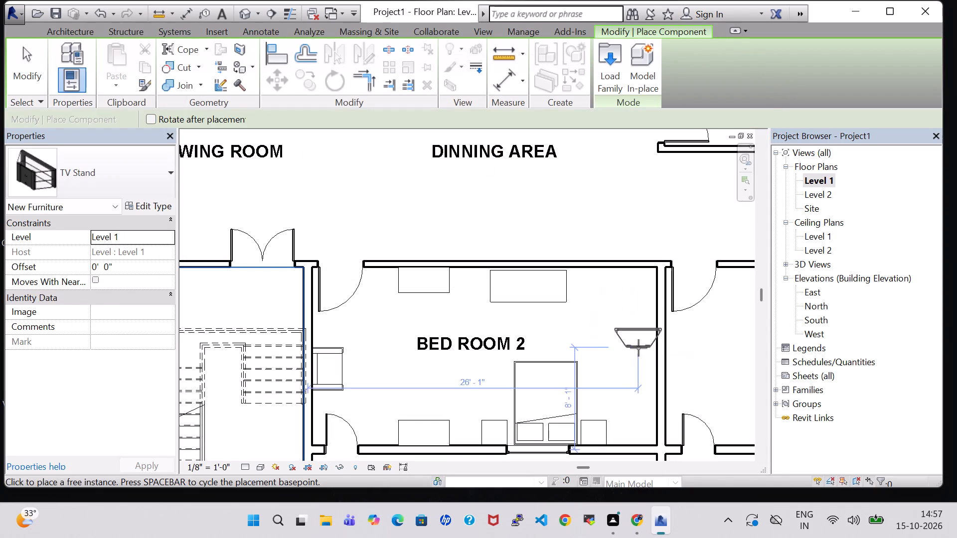
key("space")
scroll(640, 351, "up", 5)
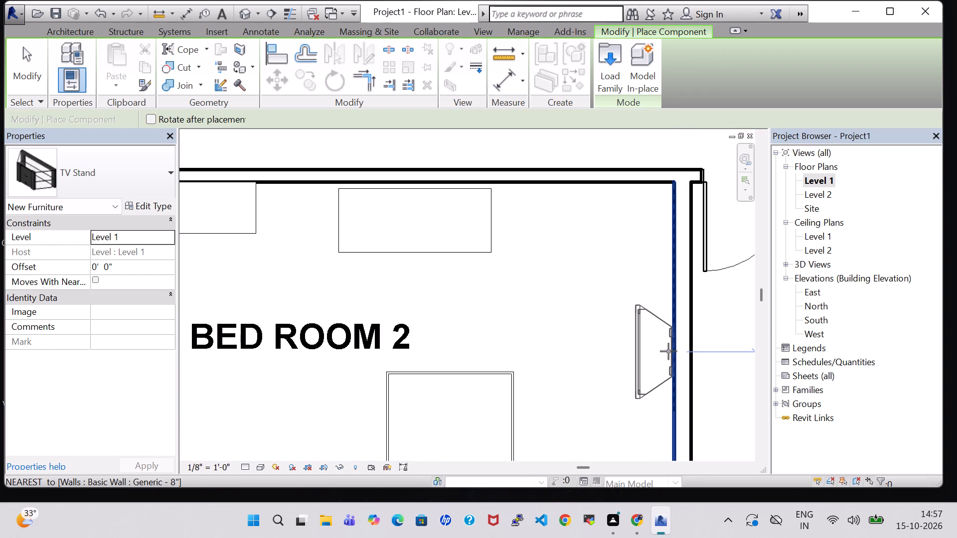
left_click(668, 351)
scroll(585, 333, "down", 2)
key("Escape")
key("Escape")
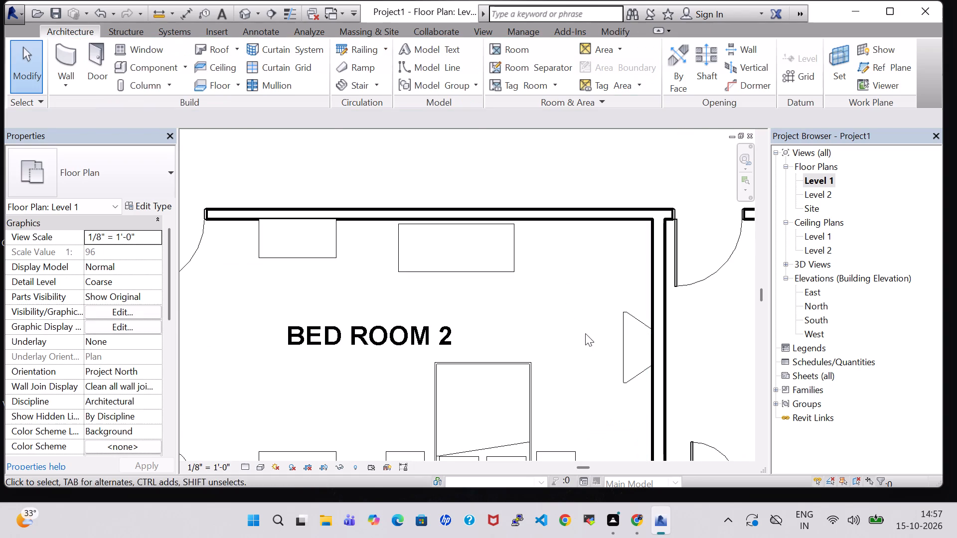
Load the TV - Flat Screen family from the US Imperial Furniture library.
left_click(126, 70)
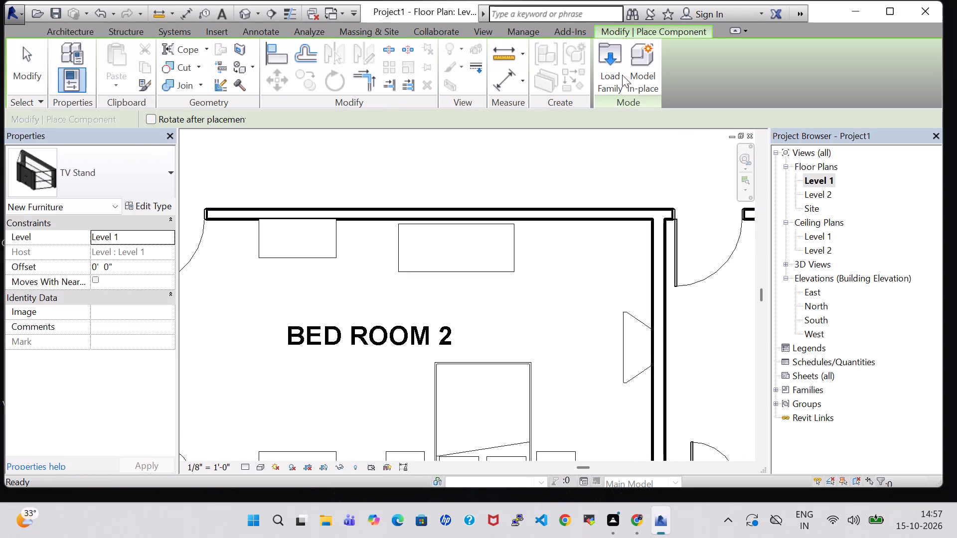
left_click(599, 70)
scroll(457, 195, "down", 3)
scroll(457, 195, "up", 2)
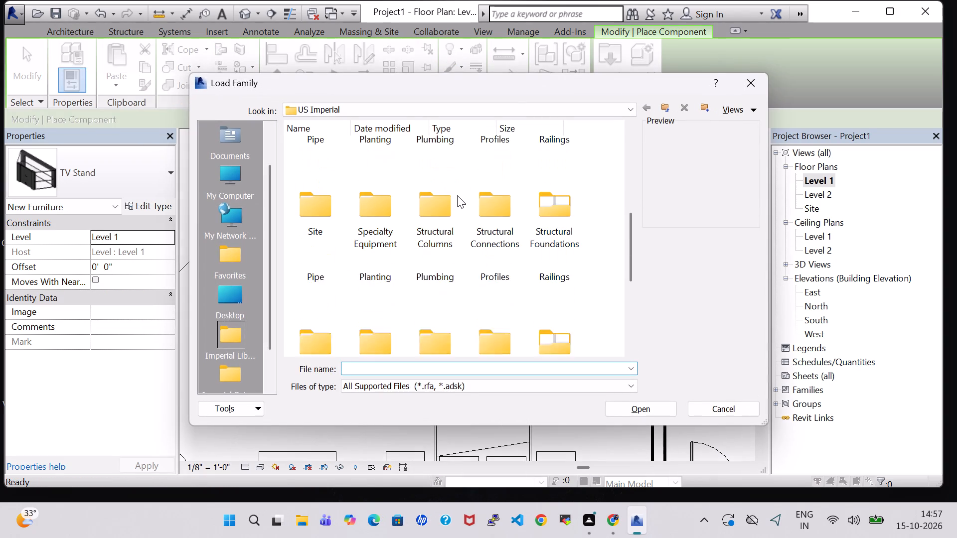
double_click(556, 211)
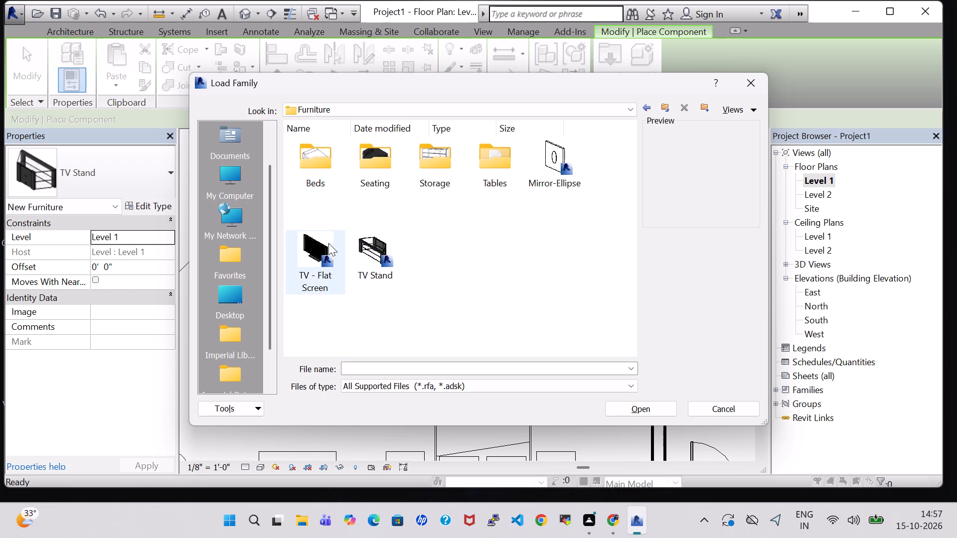
left_click(318, 240)
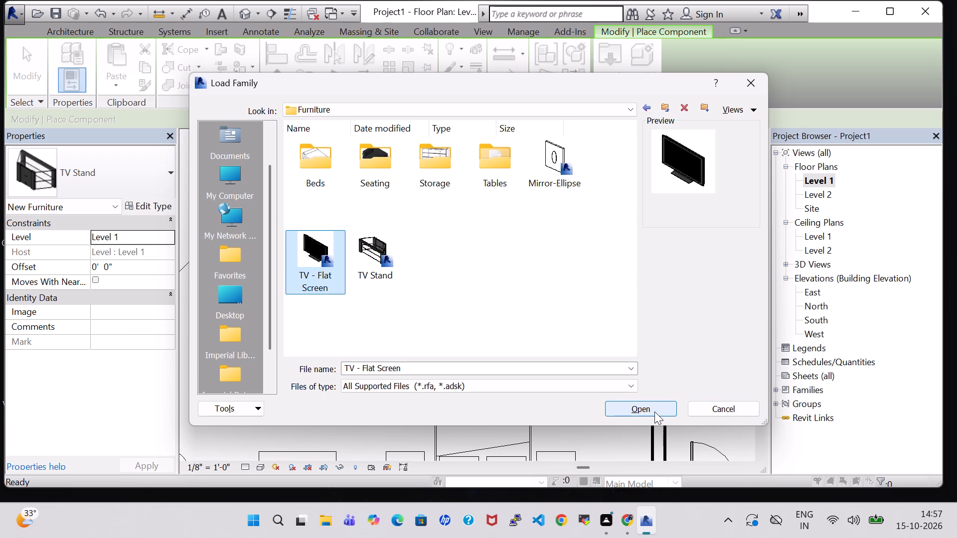
left_click(654, 411)
Place a 32" flat-screen TV on Bed Room 2's TV stand, facing west with its back against the east wall.
scroll(577, 329, "up", 4)
middle_click_drag(578, 329, 567, 326)
key("space")
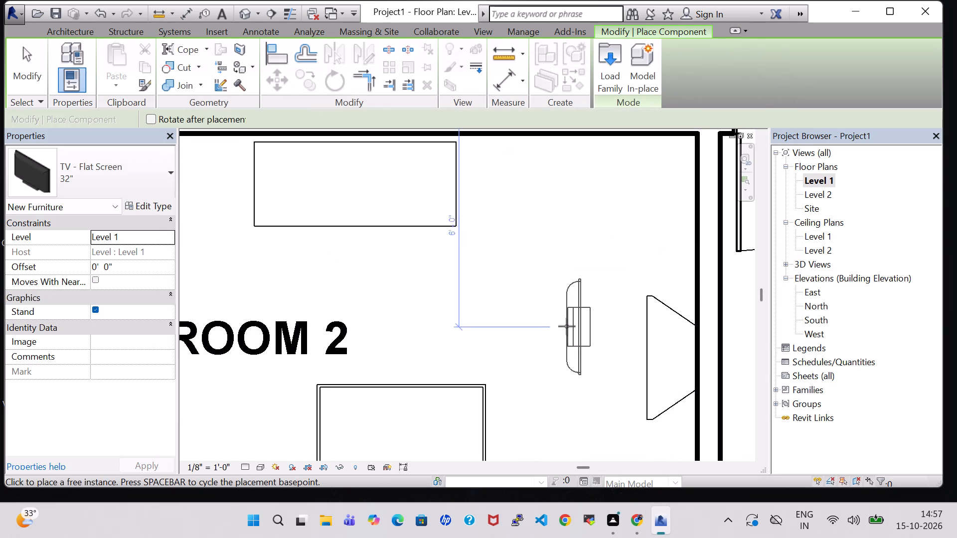
key("space")
key("space")
scroll(688, 353, "up", 5)
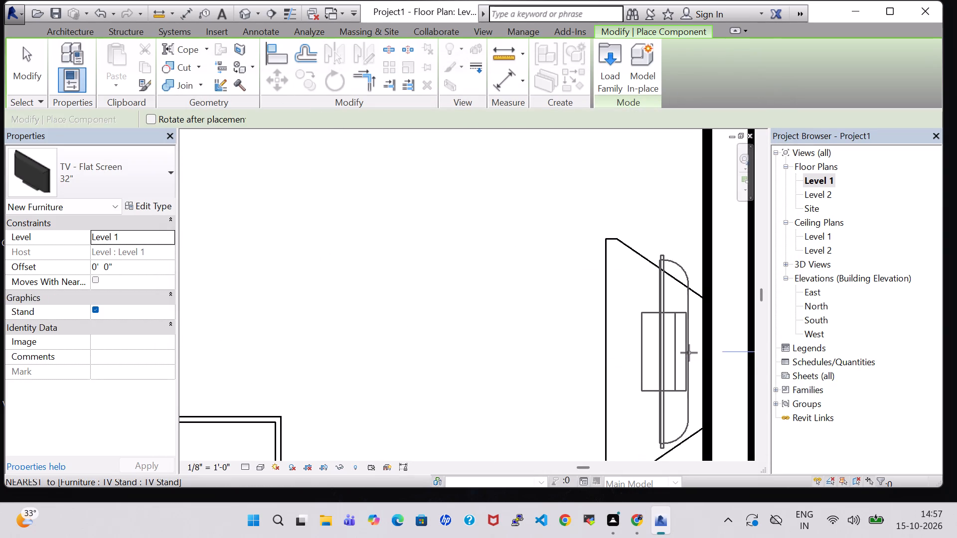
scroll(697, 358, "up", 6)
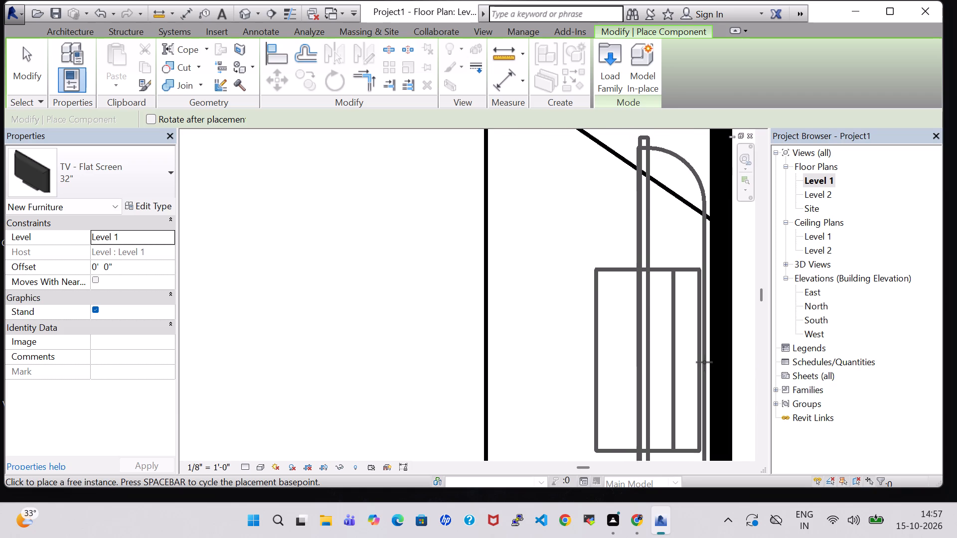
left_click(708, 371)
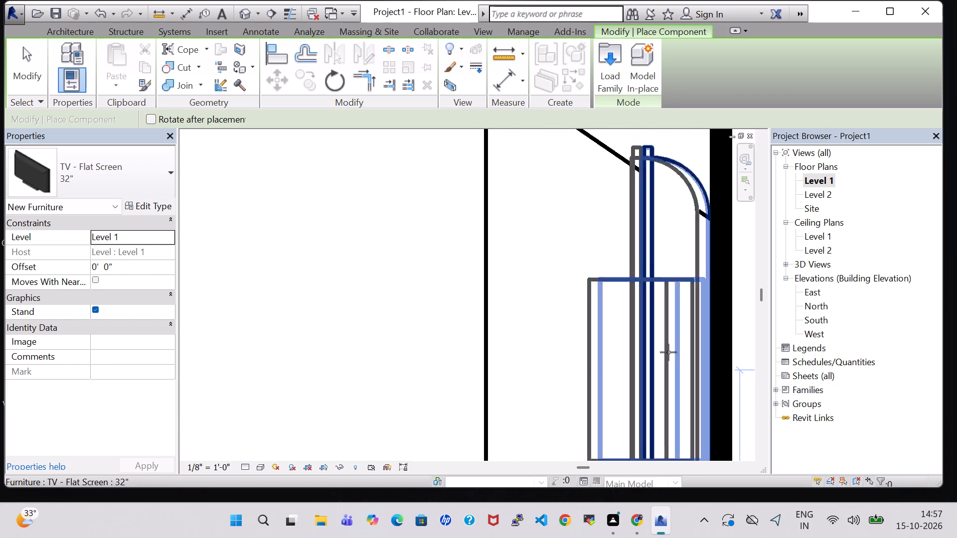
scroll(620, 337, "down", 2)
key("Escape")
key("Escape")
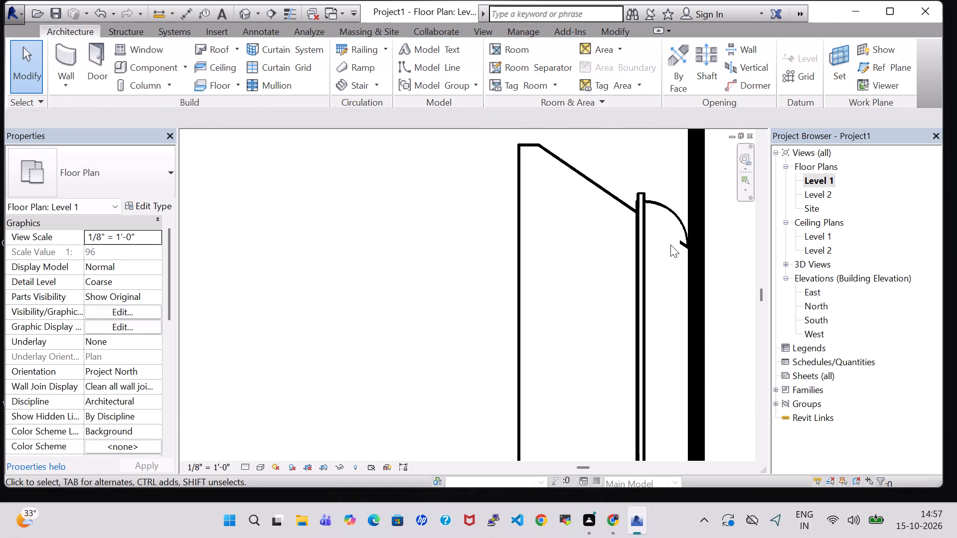
Set the Bed Room 2 flat-screen TV's offset to 3' 0".
left_click(649, 207)
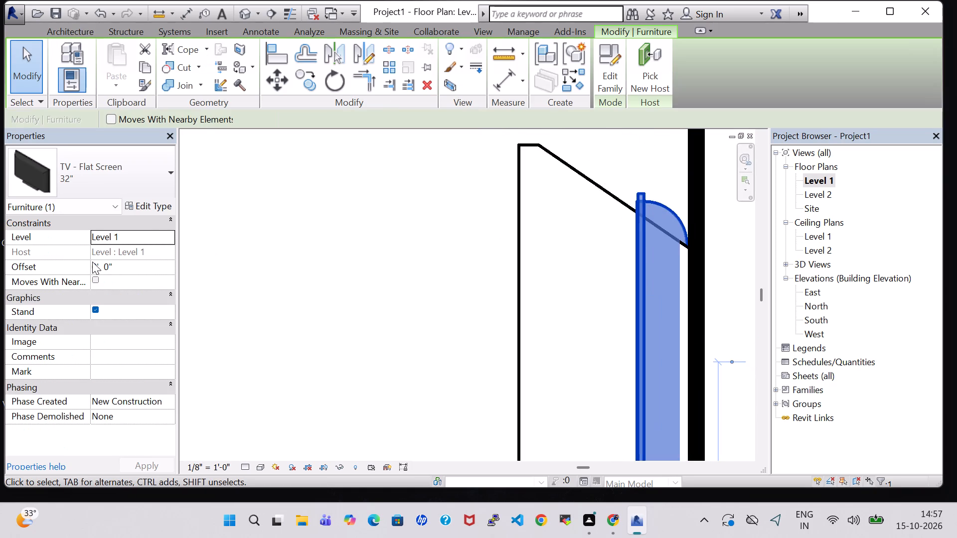
left_click(99, 265)
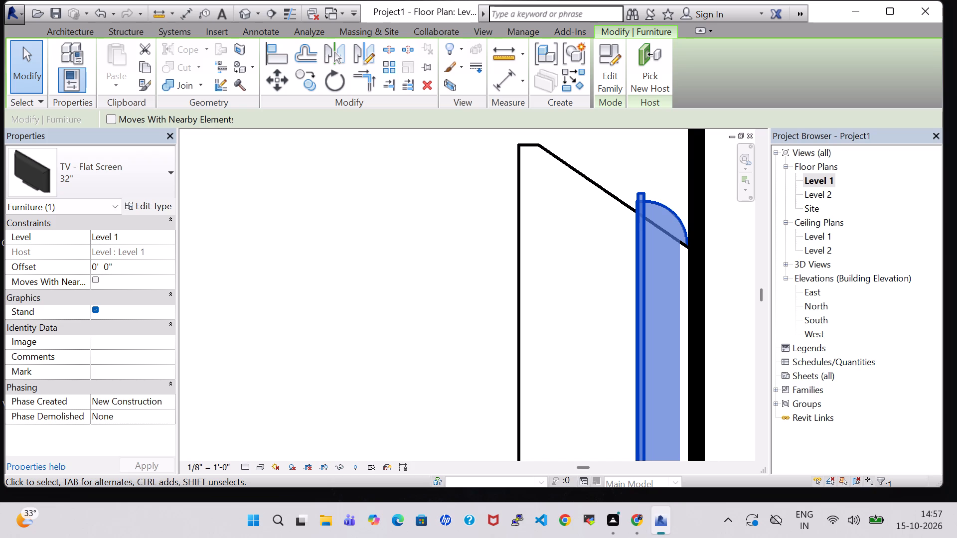
key("Left")
key("BackSpace")
key("3")
key("Return")
scroll(260, 302, "down", 3)
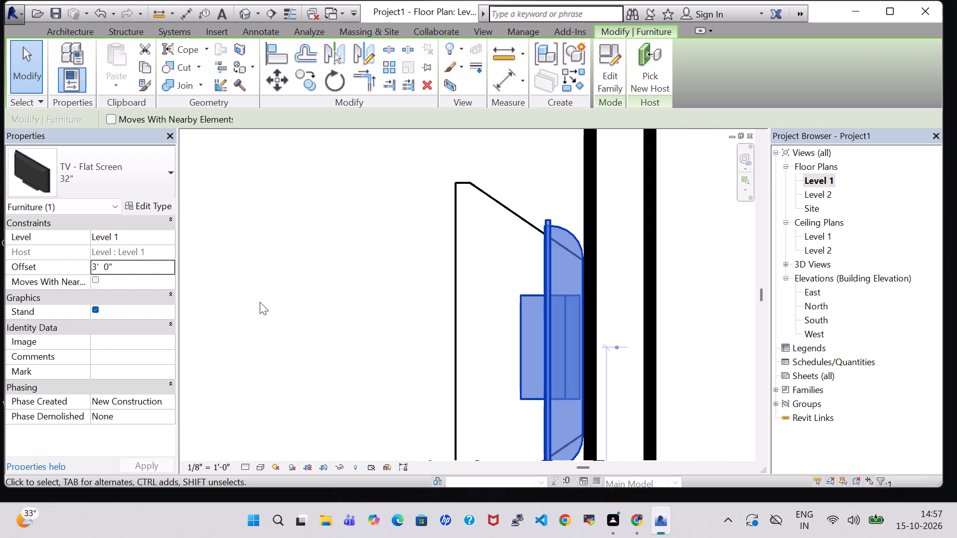
left_click(267, 302)
In the 3D view, rotate the dresser on Bed Room 2's south wall by 180 degrees.
left_click(245, 7)
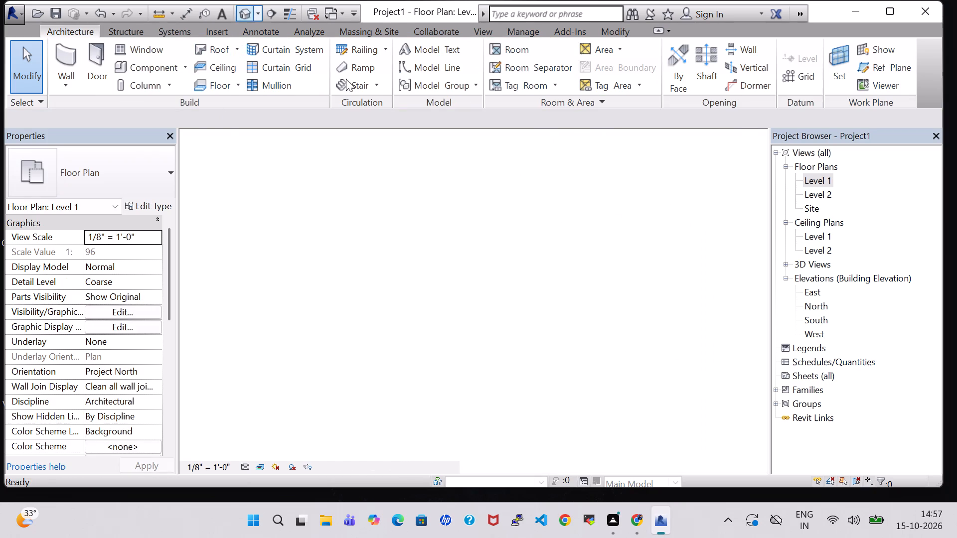
scroll(519, 251, "down", 1)
middle_click_drag(419, 375, 466, 402, "shift")
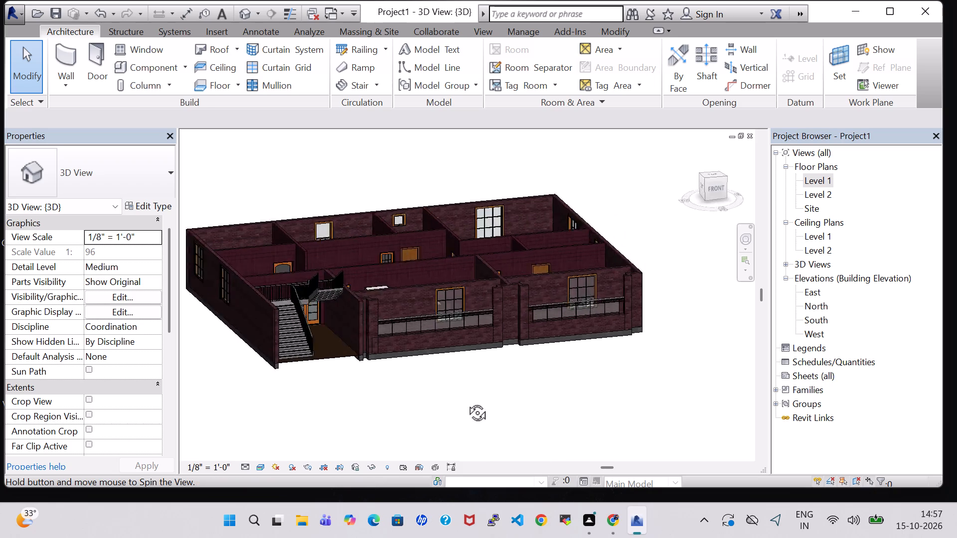
middle_click_drag(466, 402, 544, 431, "shift")
middle_click_drag(610, 199, 612, 304, "shift")
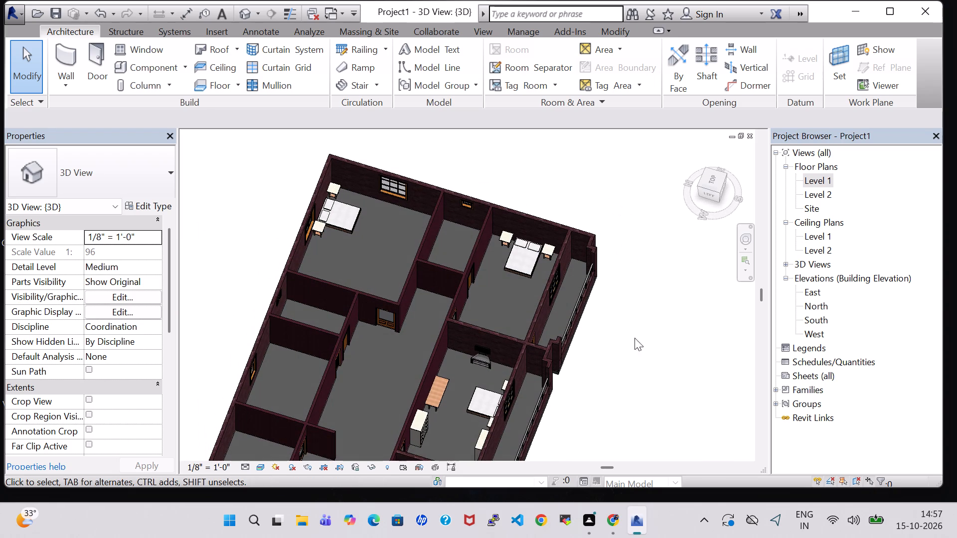
middle_click_drag(640, 374, 703, 383)
middle_click_drag(693, 380, 552, 210)
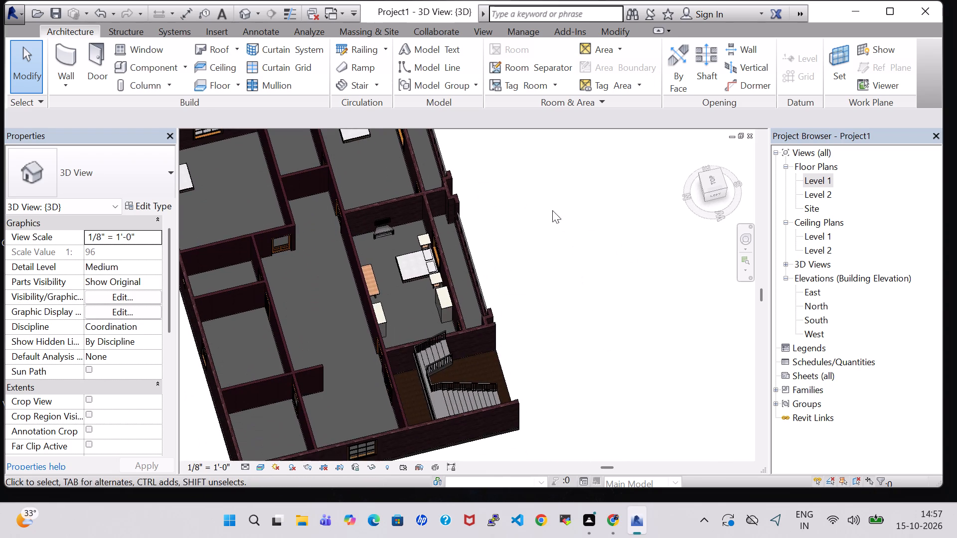
middle_click_drag(535, 235, 553, 238, "shift")
left_click(475, 296)
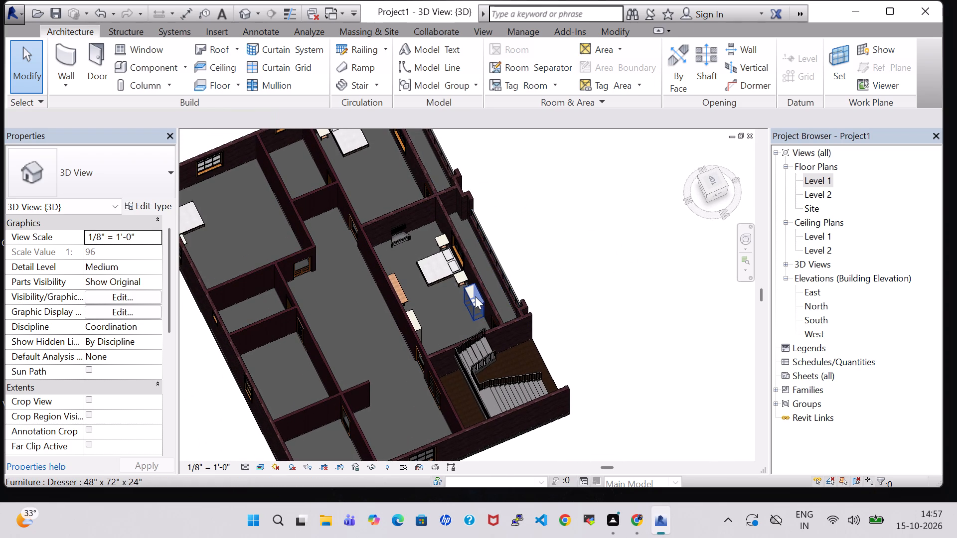
key("space")
key("space")
left_click(570, 282)
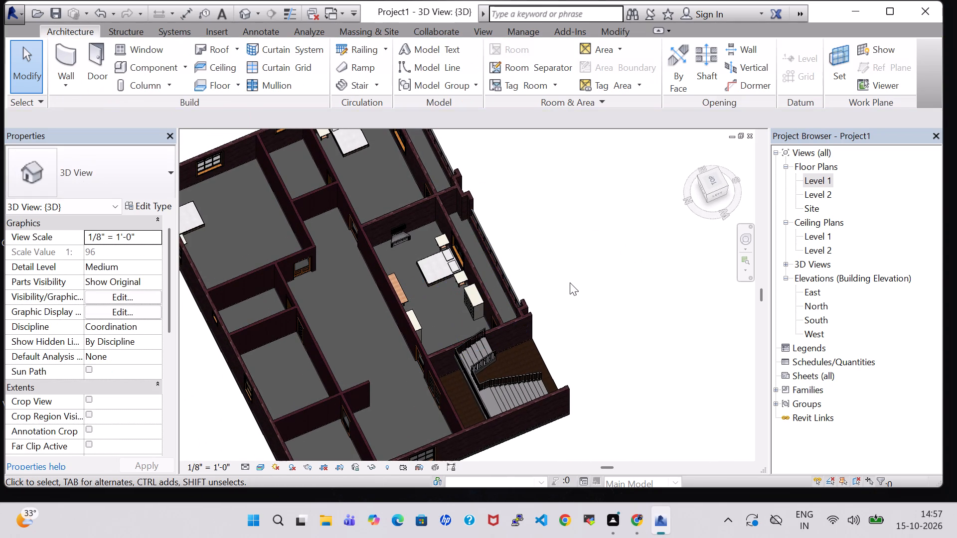
Examine the furnished Bed Room 2 and the whole house from above and from the front in 3D.
middle_click_drag(577, 269, 534, 222, "shift")
middle_click_drag(543, 219, 535, 379, "shift")
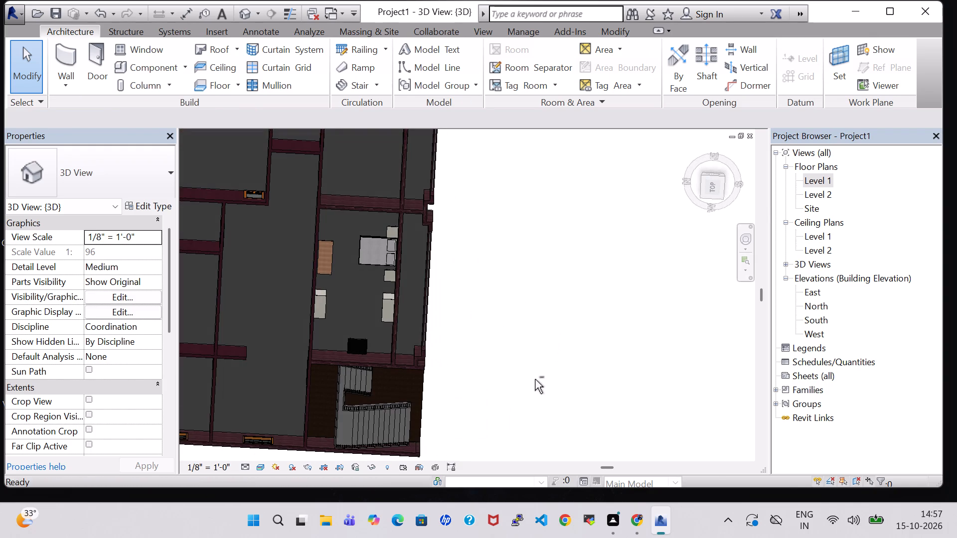
middle_click_drag(519, 247, 501, 204)
middle_click_drag(497, 287, 463, 131, "shift")
middle_click_drag(531, 260, 408, 214)
middle_click_drag(408, 214, 566, 334)
middle_click_drag(549, 334, 556, 310, "shift")
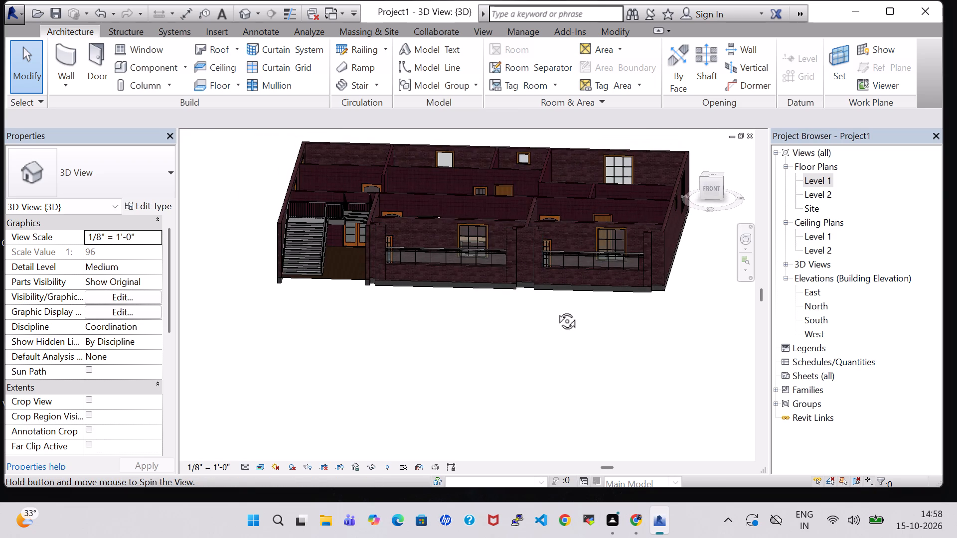
middle_click_drag(556, 310, 579, 317, "shift")
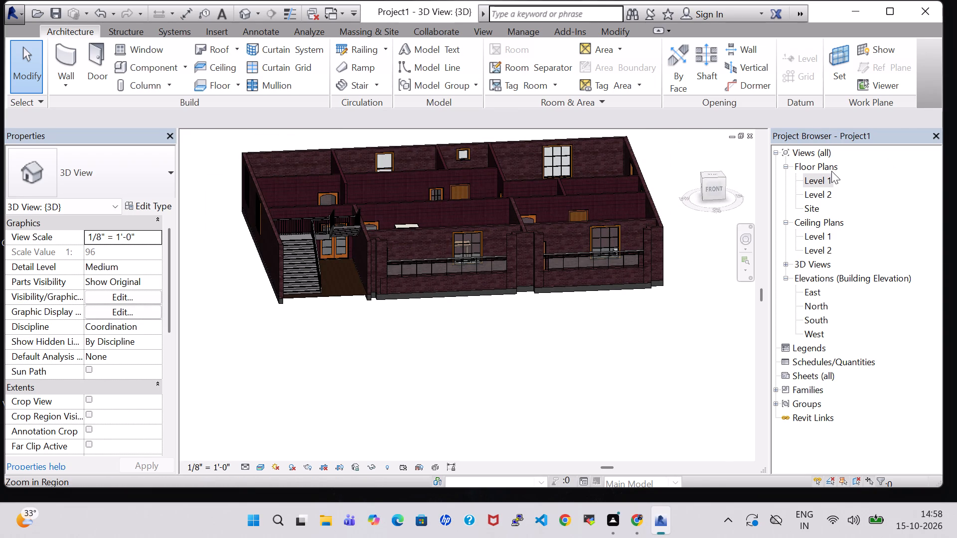
On the Level 1 plan, place a 32" flat-screen TV against Bed Room 3's west wall, facing the bed.
double_click(825, 177)
scroll(603, 255, "down", 11)
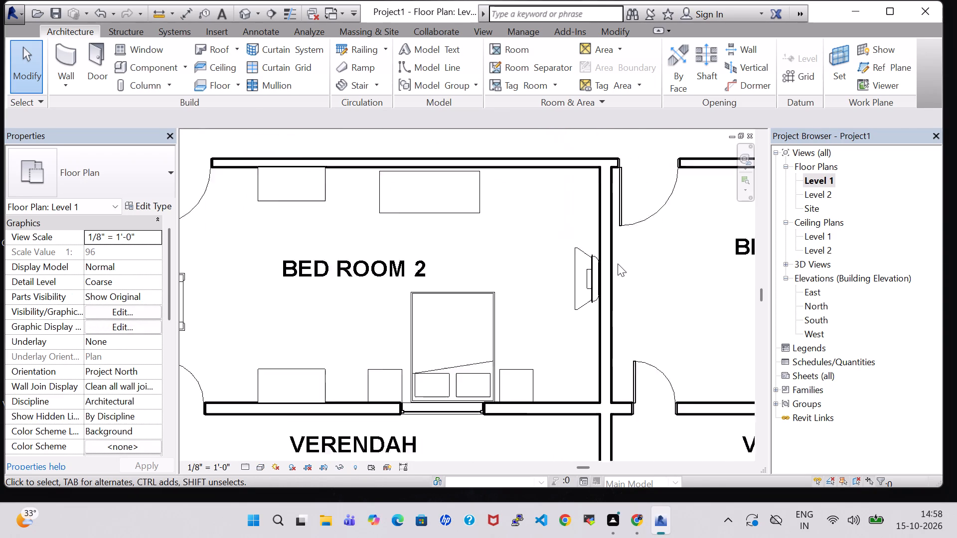
scroll(618, 264, "down", 5)
middle_click_drag(658, 288, 467, 284)
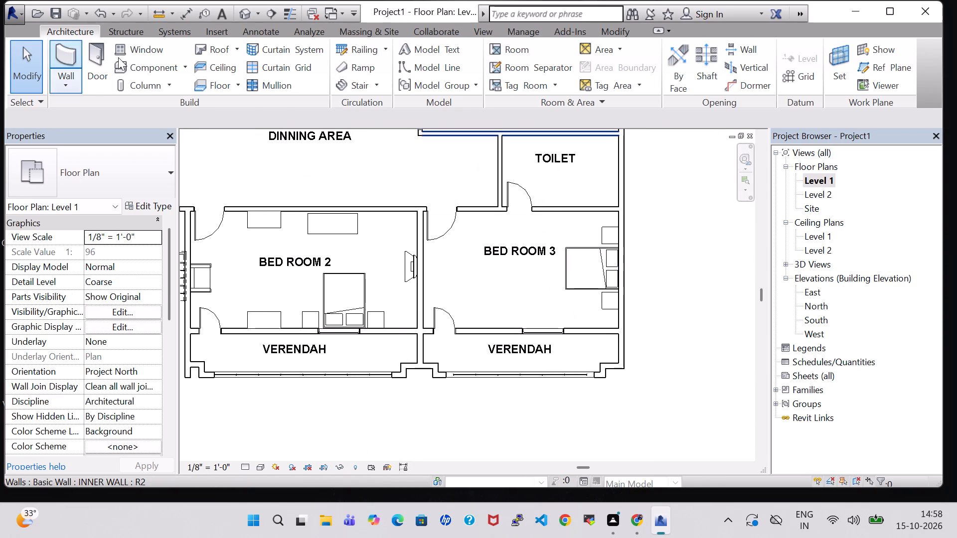
left_click(140, 63)
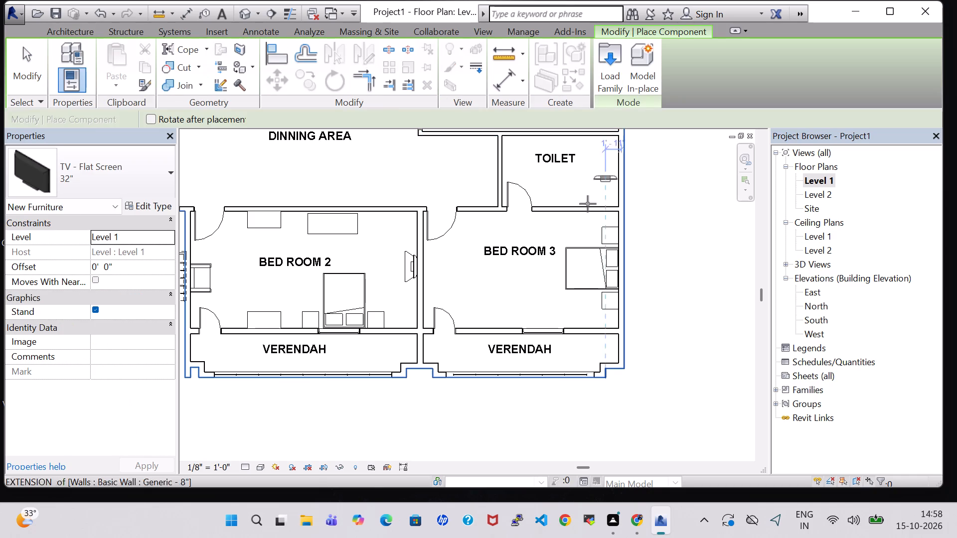
scroll(476, 279, "up", 5)
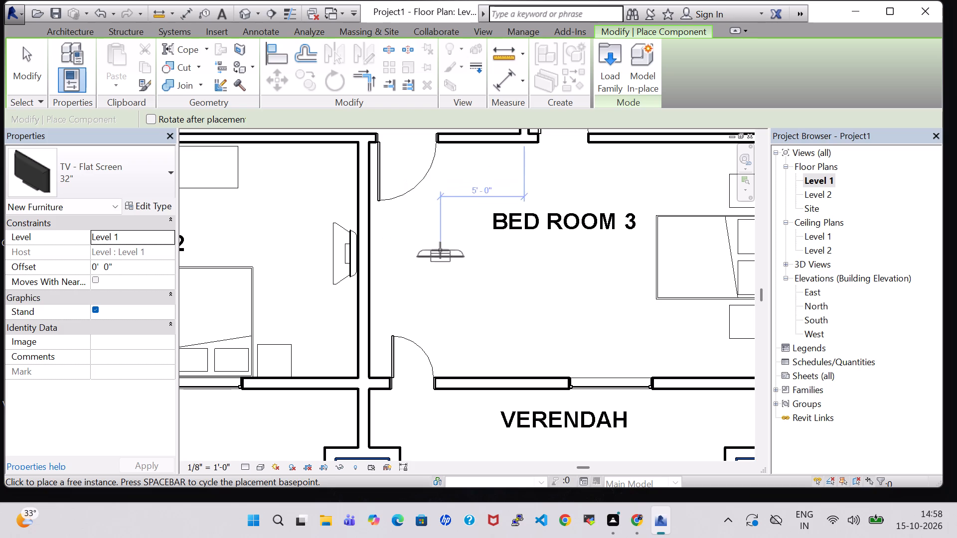
key("space")
scroll(364, 268, "up", 5)
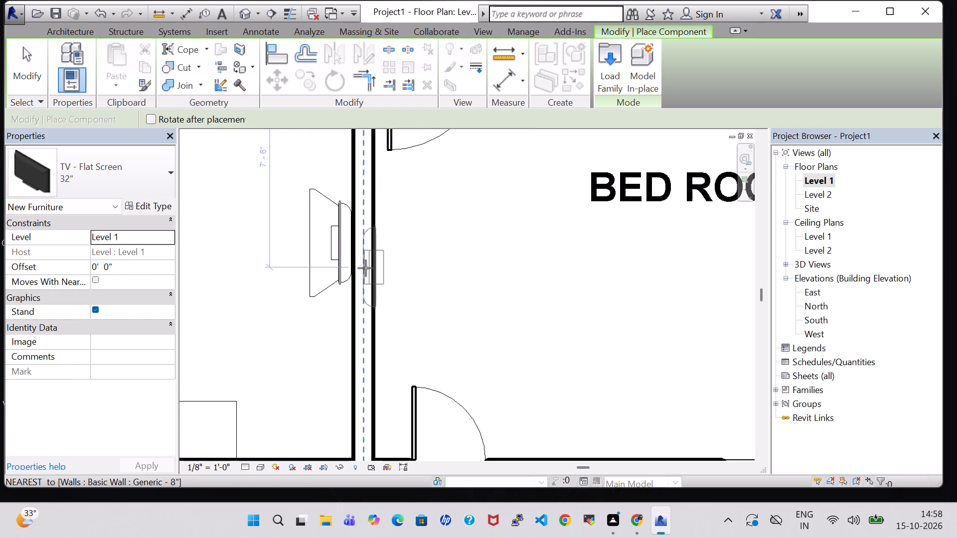
left_click(376, 266)
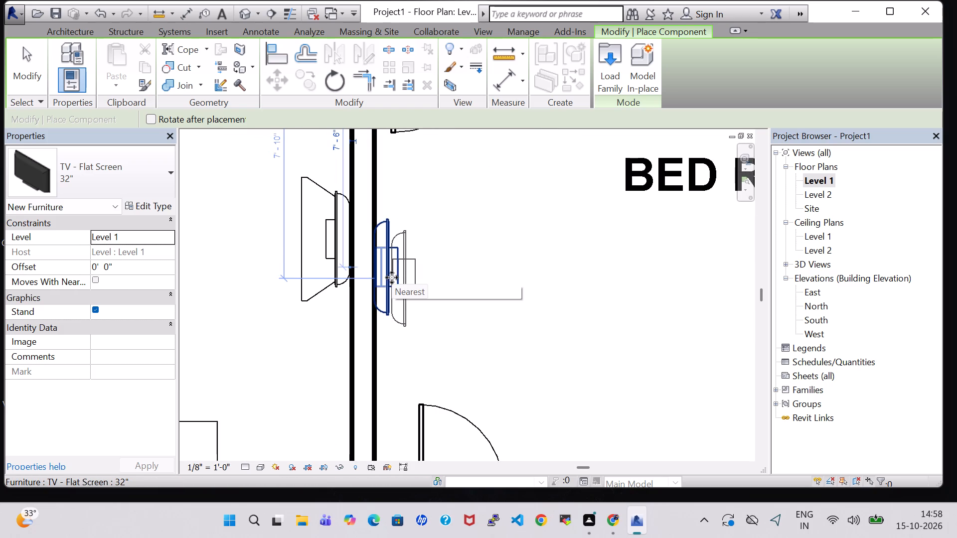
Set the offset of the 32" flat-screen TV on Bed Room 3's west wall to 3' 0".
key("Escape")
key("Escape")
left_click(392, 272)
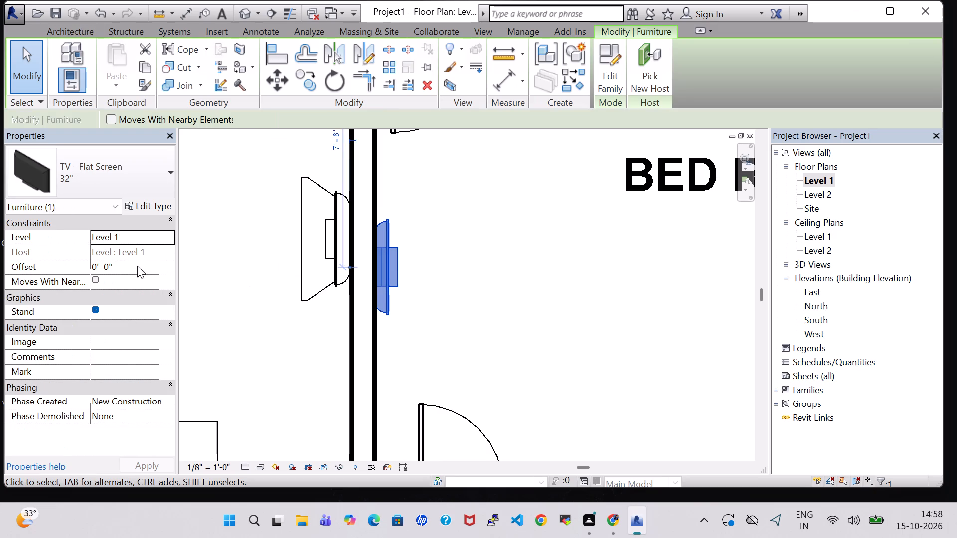
left_click(97, 263)
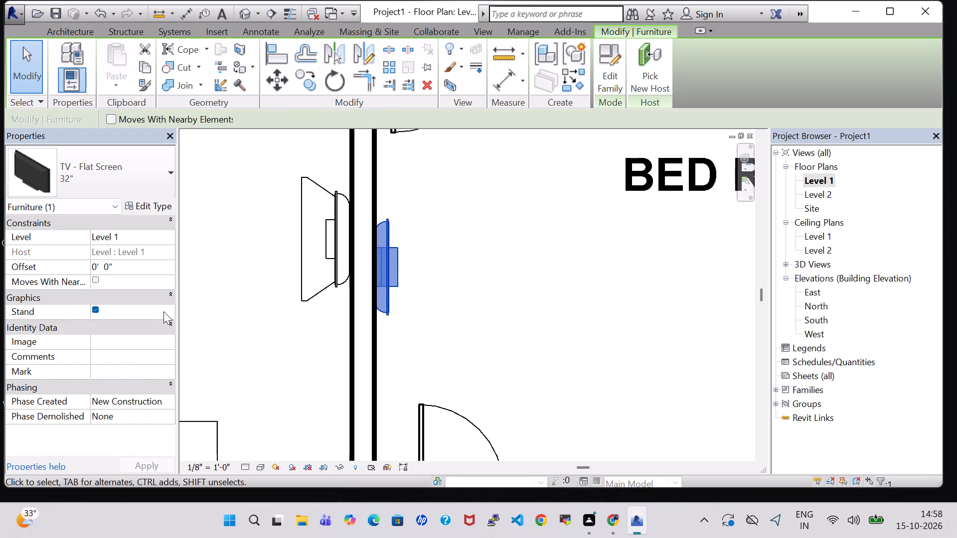
key("BackSpace")
key("3")
key("Return")
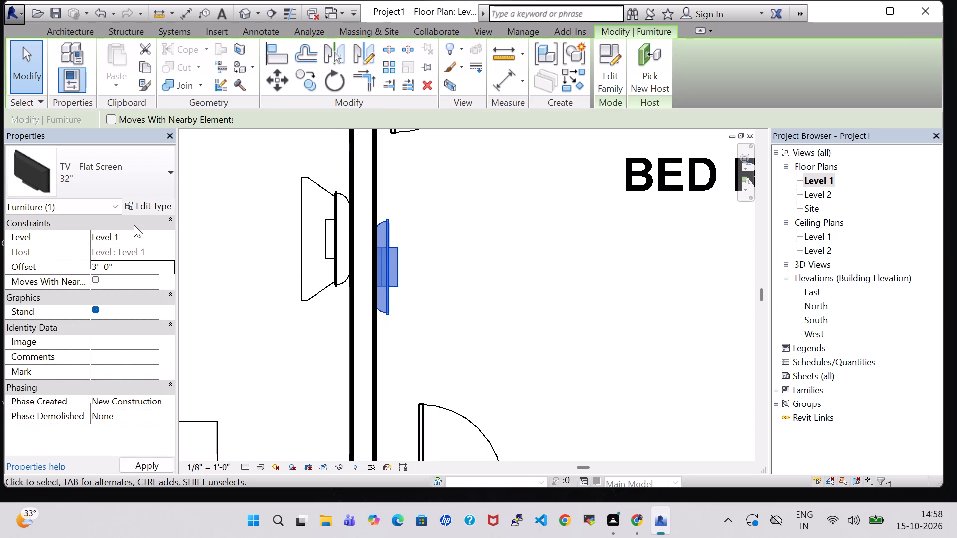
left_click(484, 240)
Place a TV Stand against Bed Room 3's west wall at the flat-screen TV, facing into the room.
left_click(143, 76)
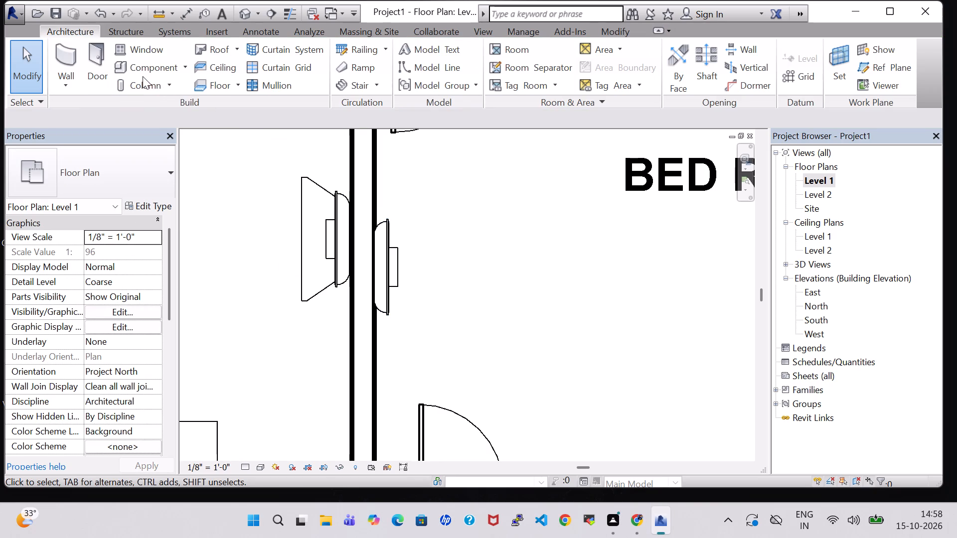
left_click(143, 67)
left_click(145, 169)
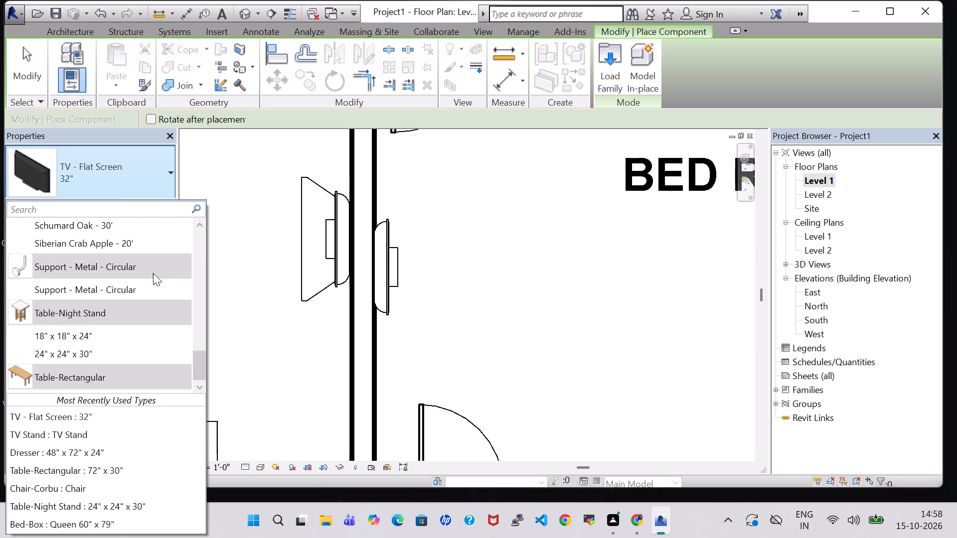
scroll(146, 290, "down", 3)
left_click(112, 436)
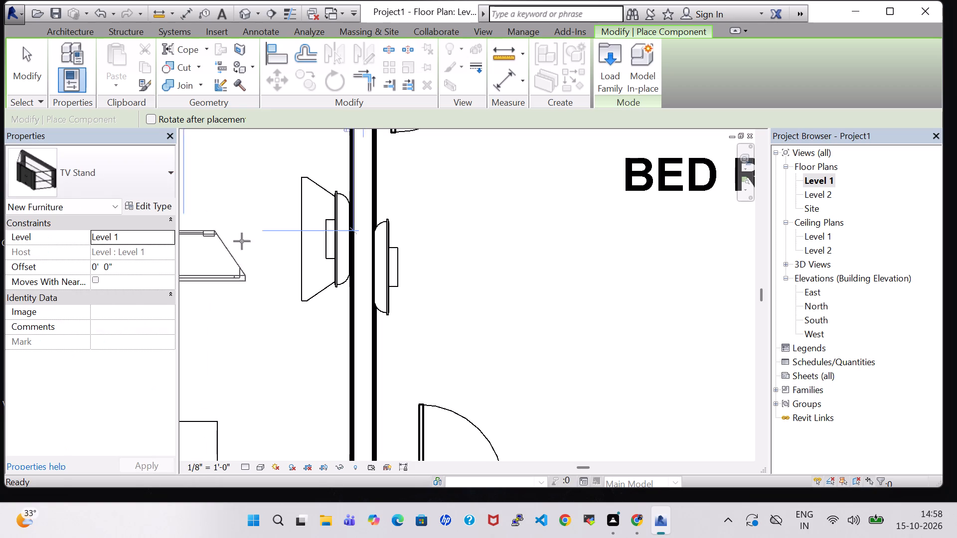
key("space")
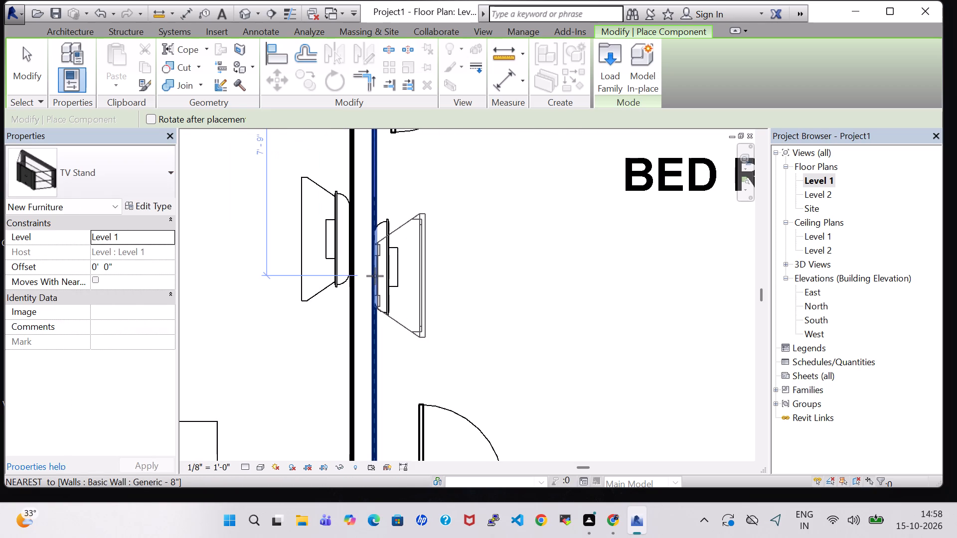
scroll(375, 276, "up", 1)
left_click(375, 276)
scroll(531, 276, "down", 3)
key("Escape")
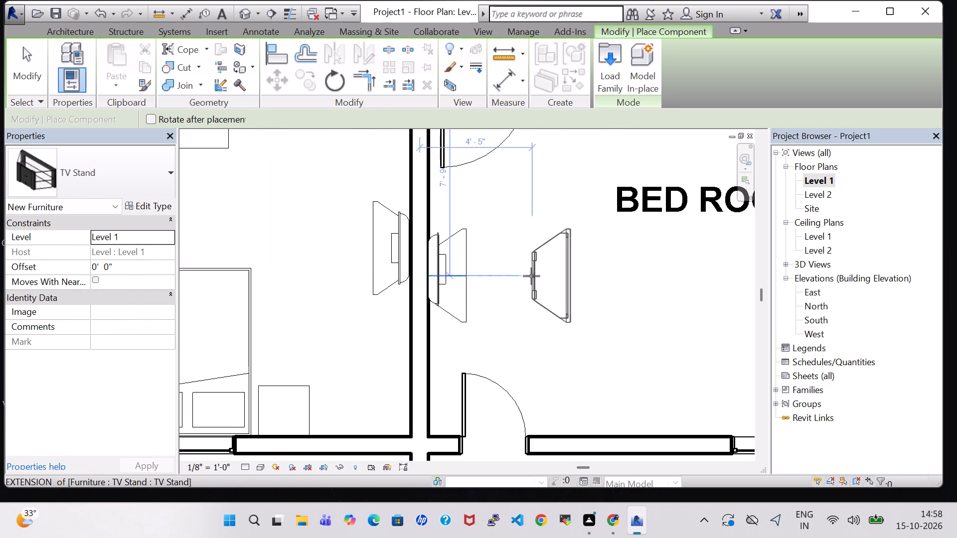
key("Escape")
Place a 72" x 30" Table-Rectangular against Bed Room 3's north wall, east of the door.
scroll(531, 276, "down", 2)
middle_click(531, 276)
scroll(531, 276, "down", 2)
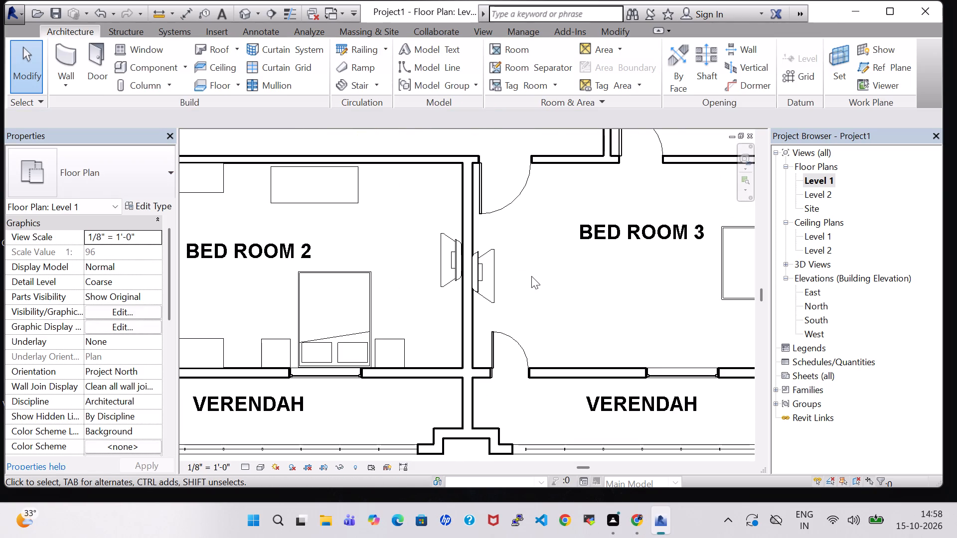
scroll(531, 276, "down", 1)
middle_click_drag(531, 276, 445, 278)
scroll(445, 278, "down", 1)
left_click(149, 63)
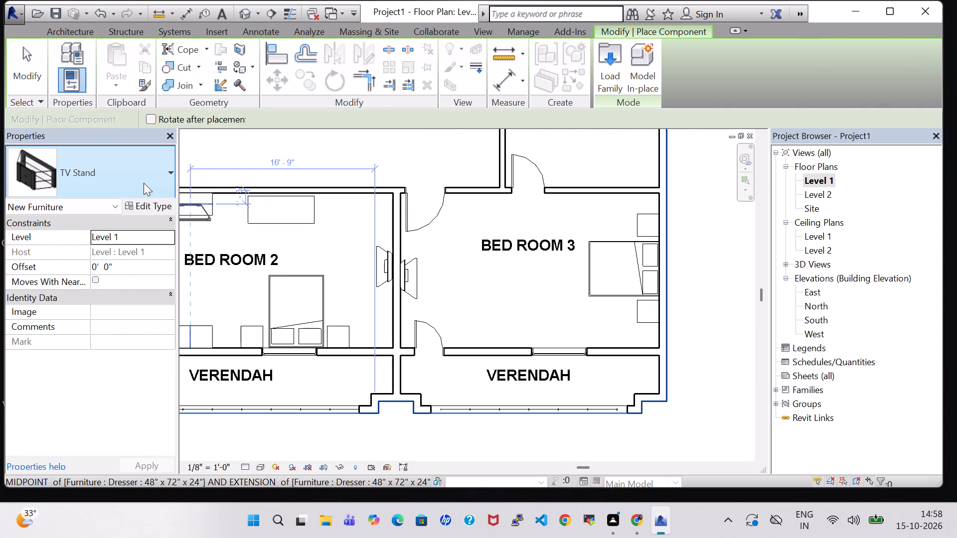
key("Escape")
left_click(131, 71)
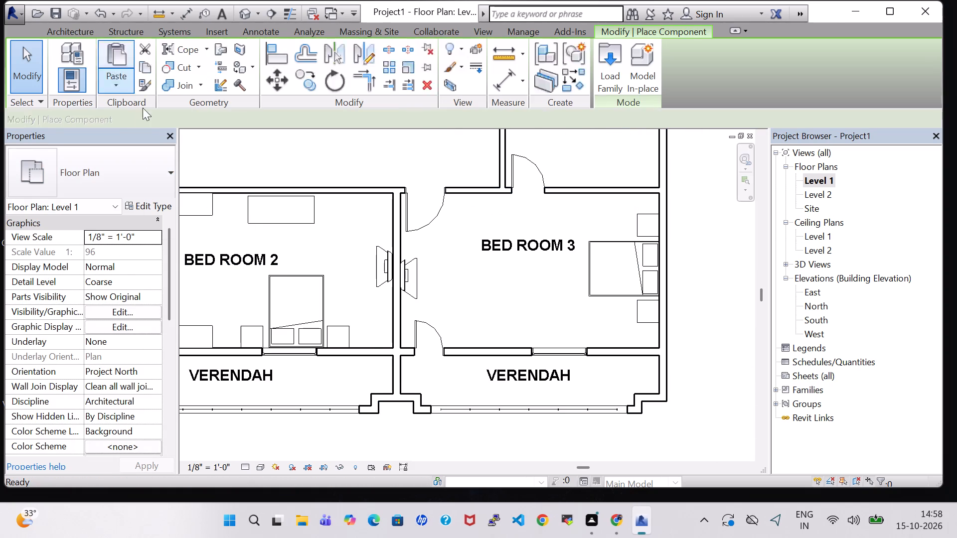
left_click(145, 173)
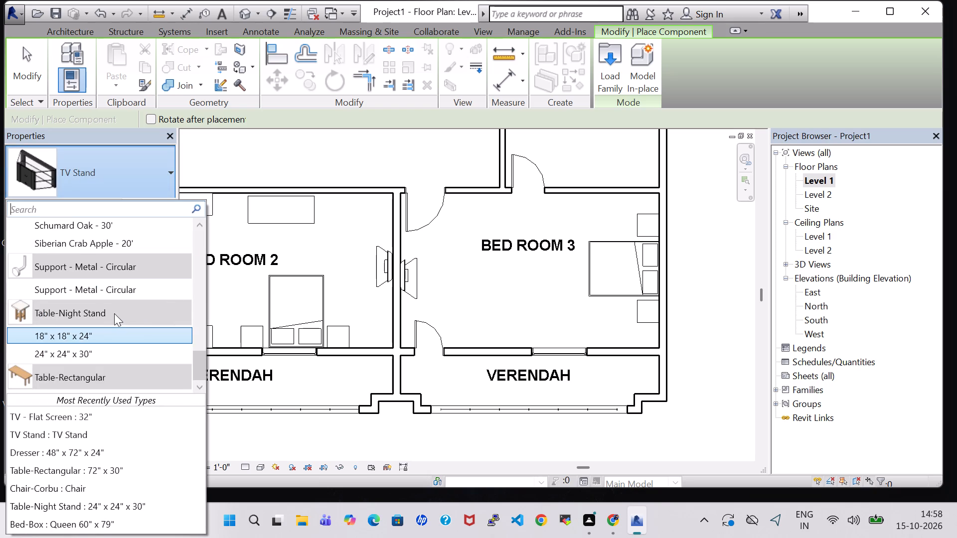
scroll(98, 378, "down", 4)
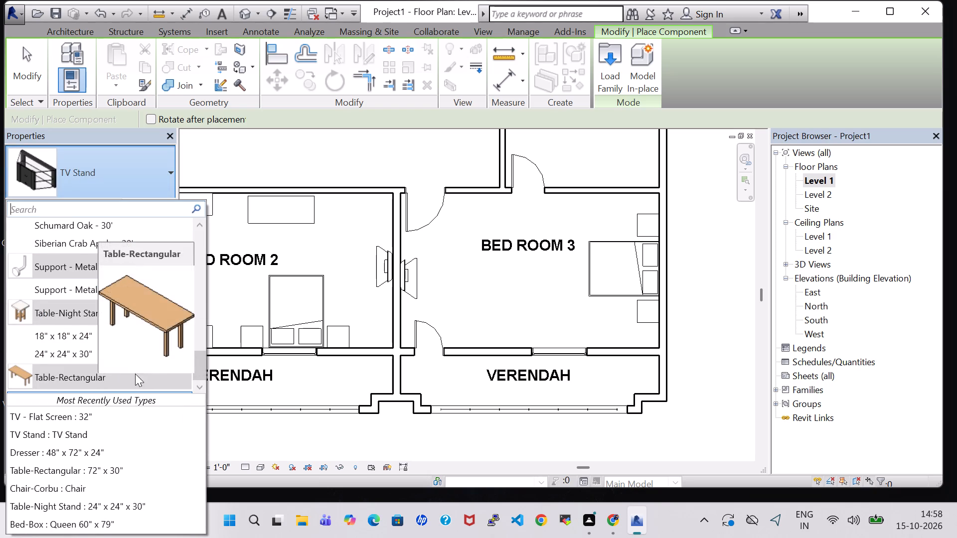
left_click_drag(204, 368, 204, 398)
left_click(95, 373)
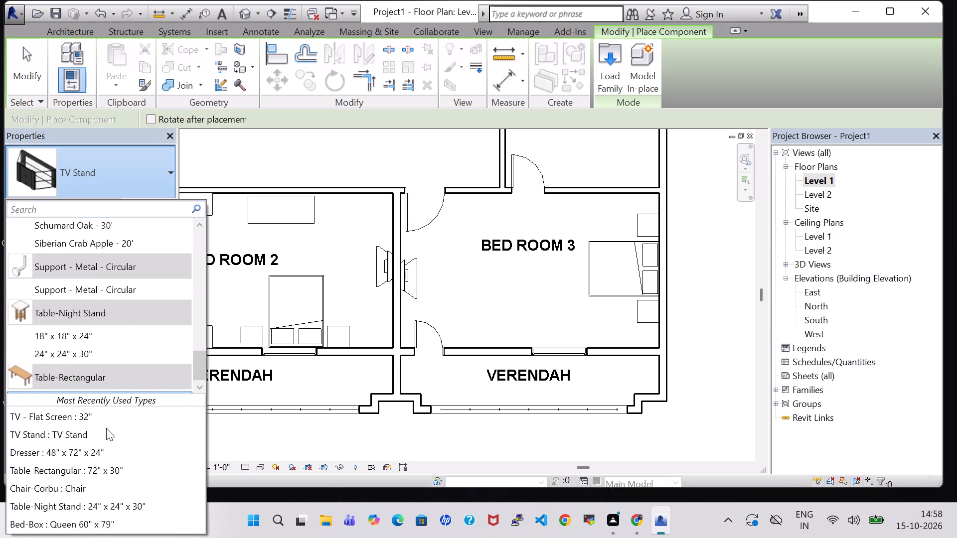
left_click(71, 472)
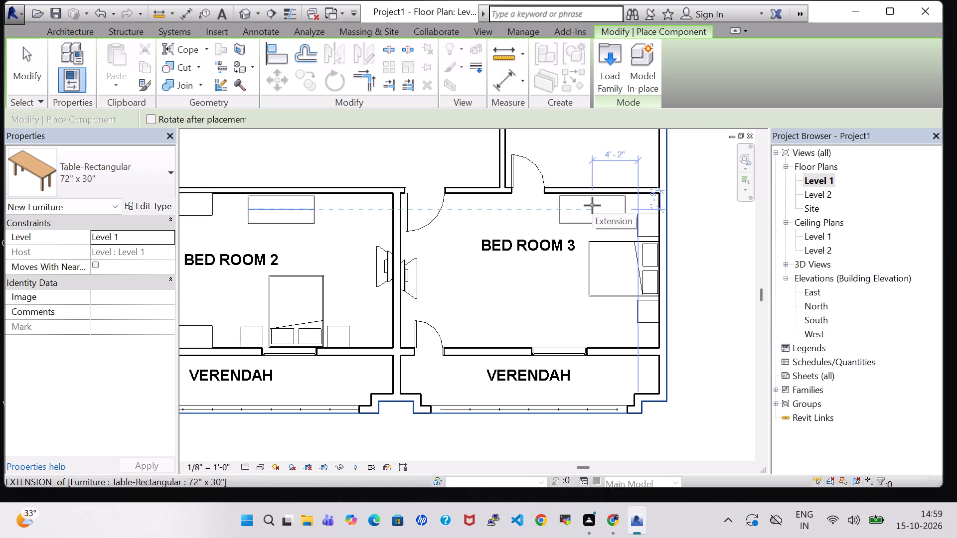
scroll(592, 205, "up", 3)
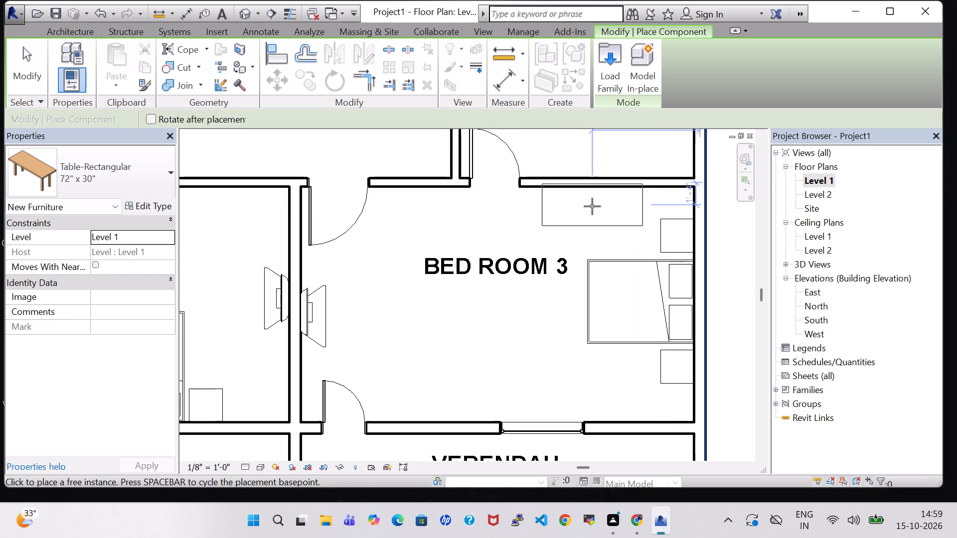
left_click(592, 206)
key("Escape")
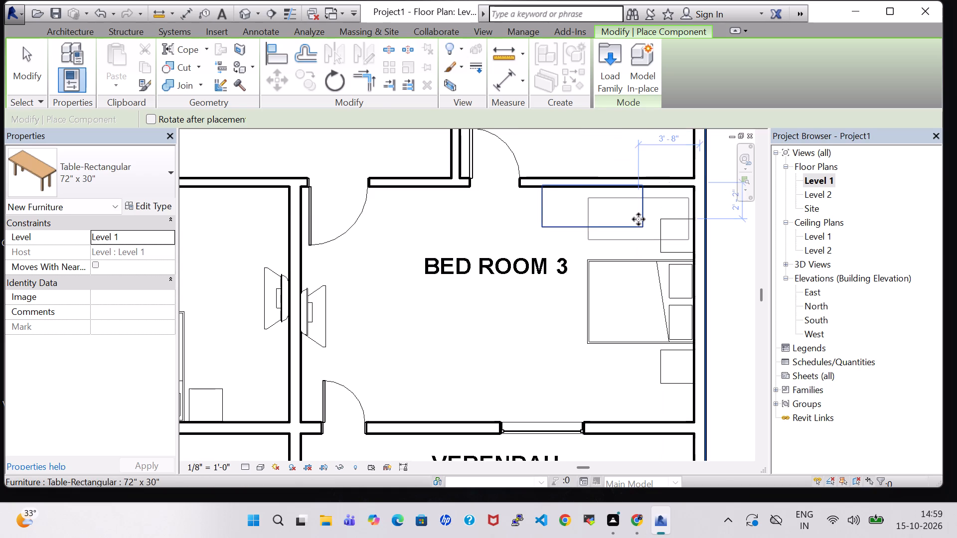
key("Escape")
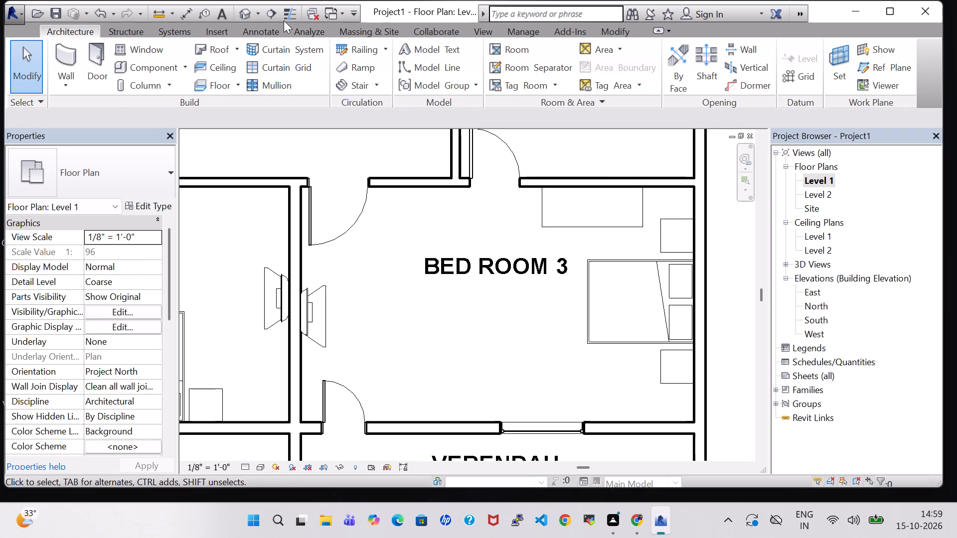
Load the Chair-Corbu.0001 seating family and place one chair against Bed Room 3's south wall, about 6' 7" from the west wall.
left_click(153, 60)
left_click(612, 58)
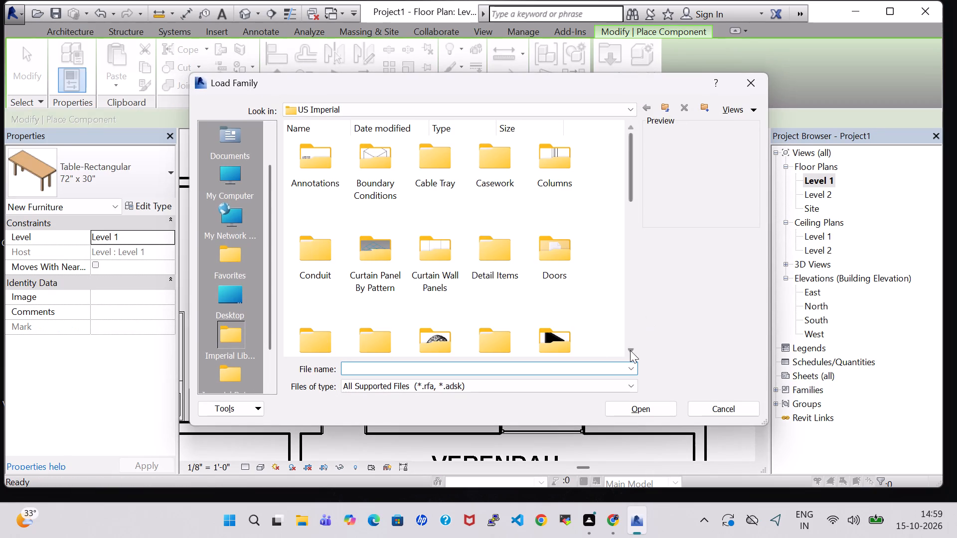
double_click(566, 332)
double_click(389, 175)
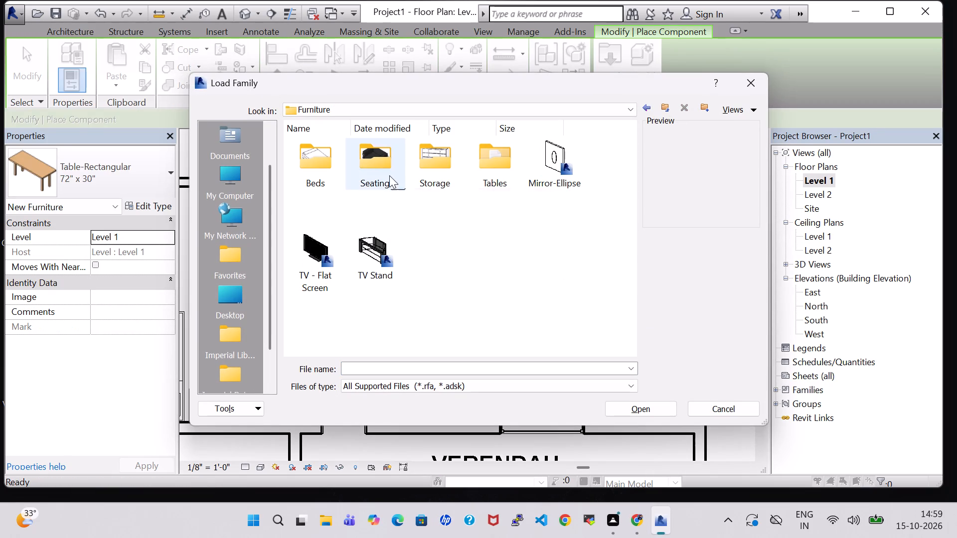
left_click(450, 172)
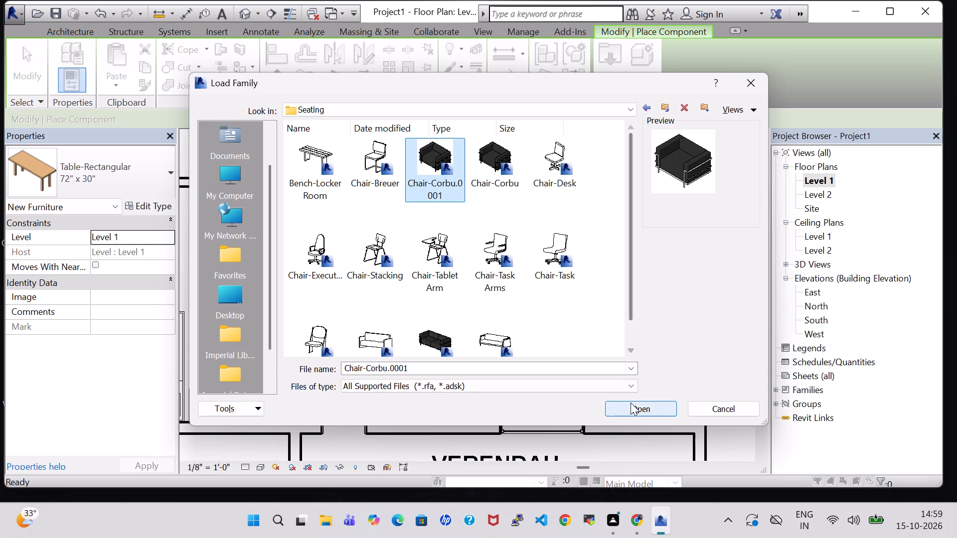
left_click(631, 403)
key("space")
key("space")
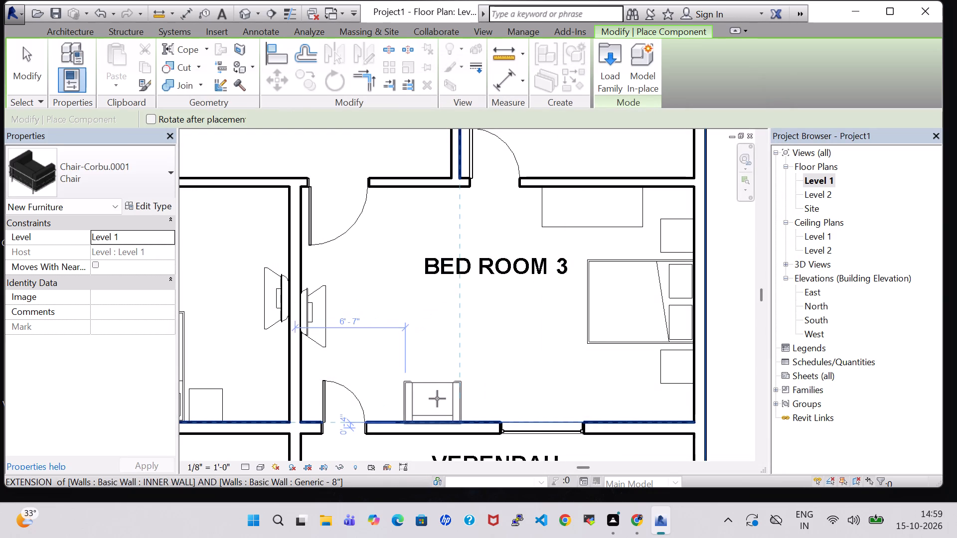
left_click(437, 399)
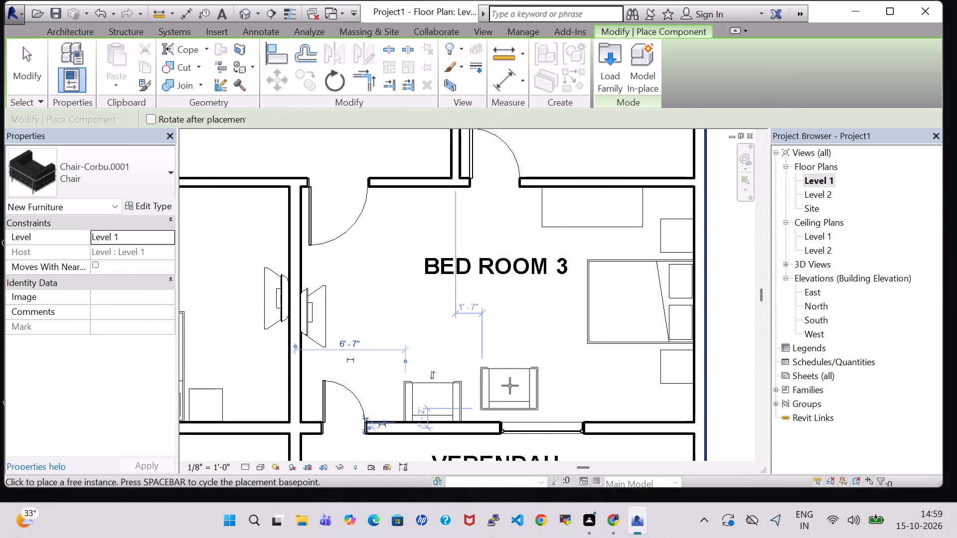
key("Escape")
key("Escape")
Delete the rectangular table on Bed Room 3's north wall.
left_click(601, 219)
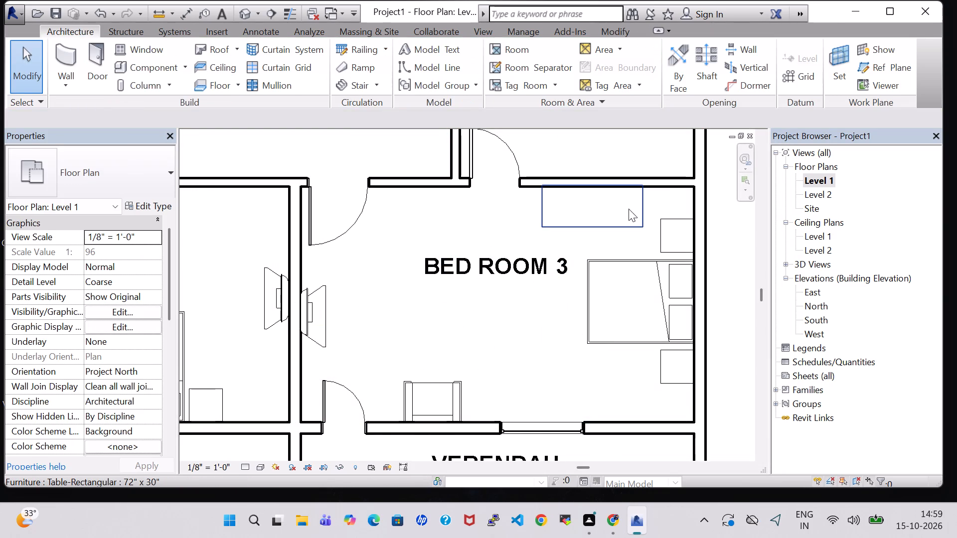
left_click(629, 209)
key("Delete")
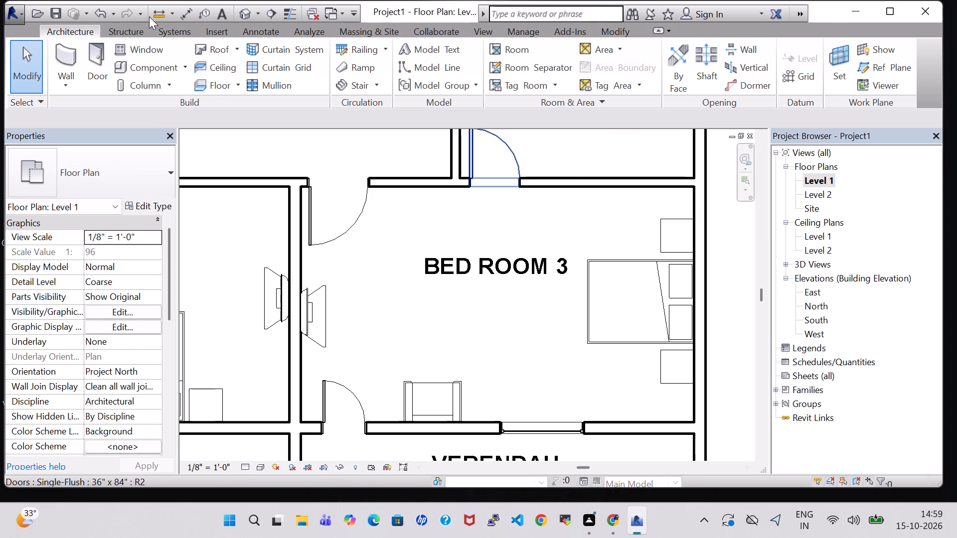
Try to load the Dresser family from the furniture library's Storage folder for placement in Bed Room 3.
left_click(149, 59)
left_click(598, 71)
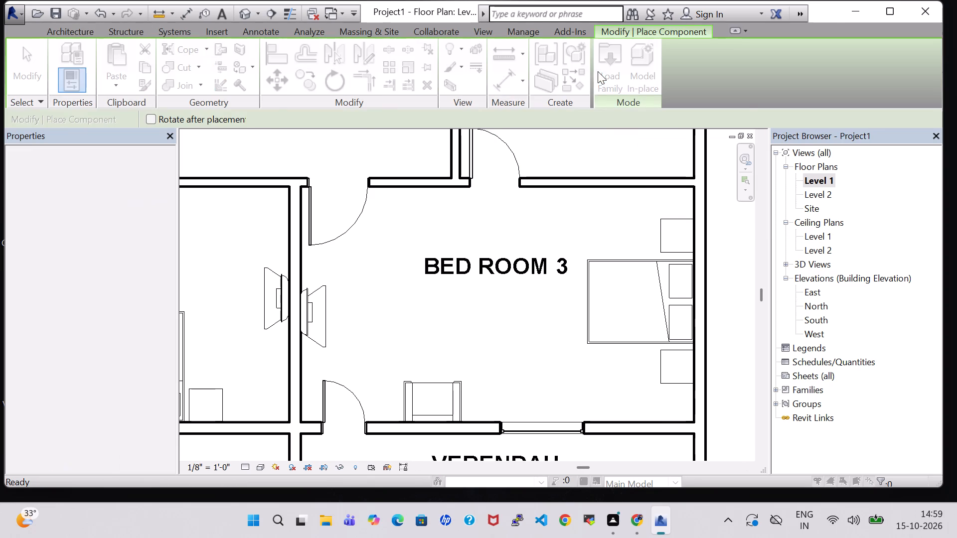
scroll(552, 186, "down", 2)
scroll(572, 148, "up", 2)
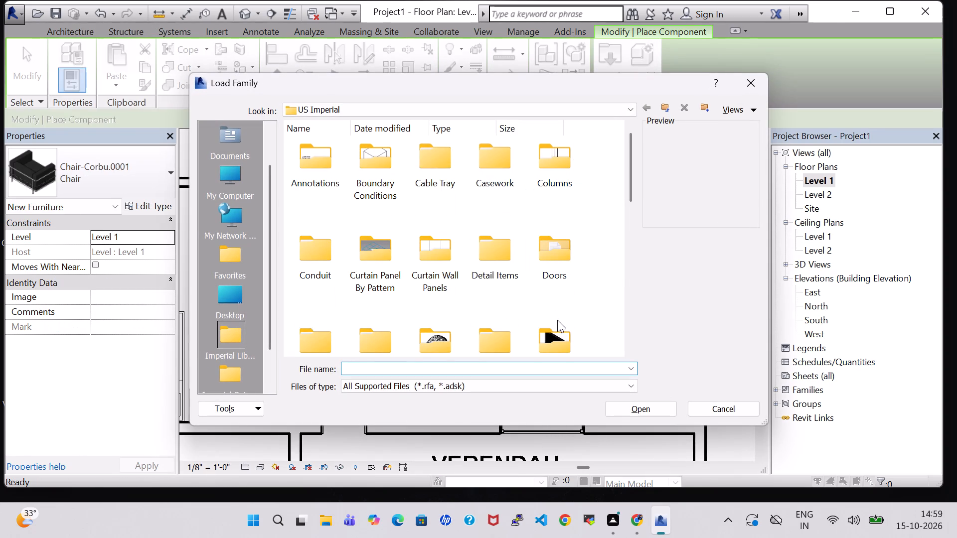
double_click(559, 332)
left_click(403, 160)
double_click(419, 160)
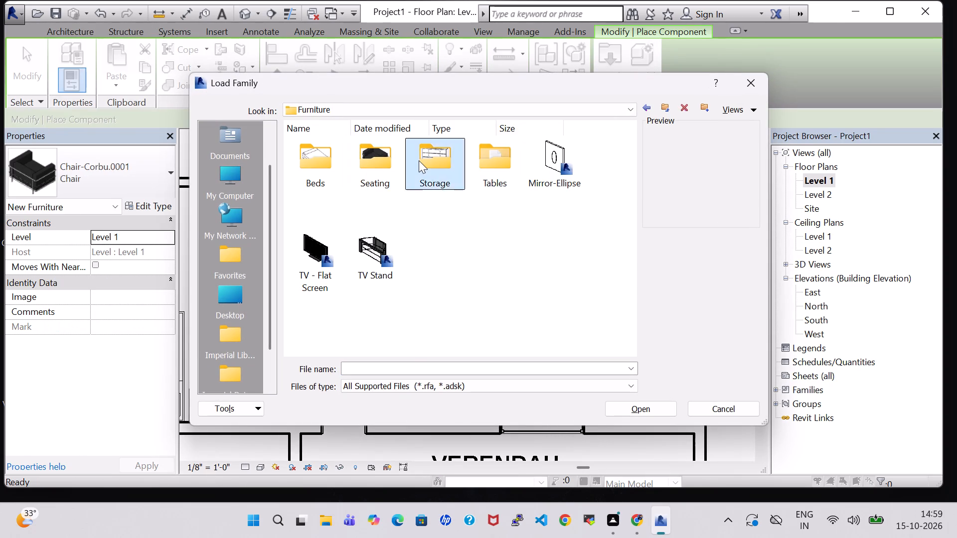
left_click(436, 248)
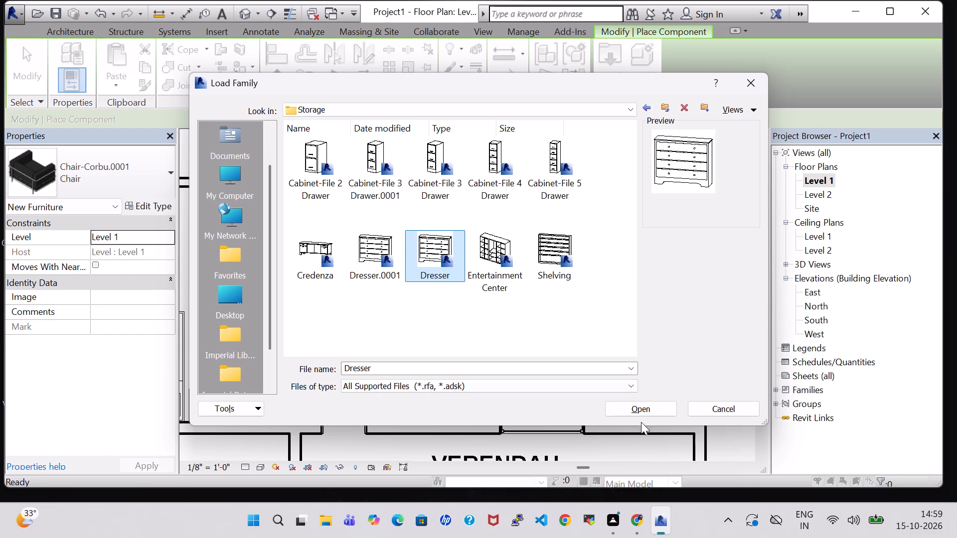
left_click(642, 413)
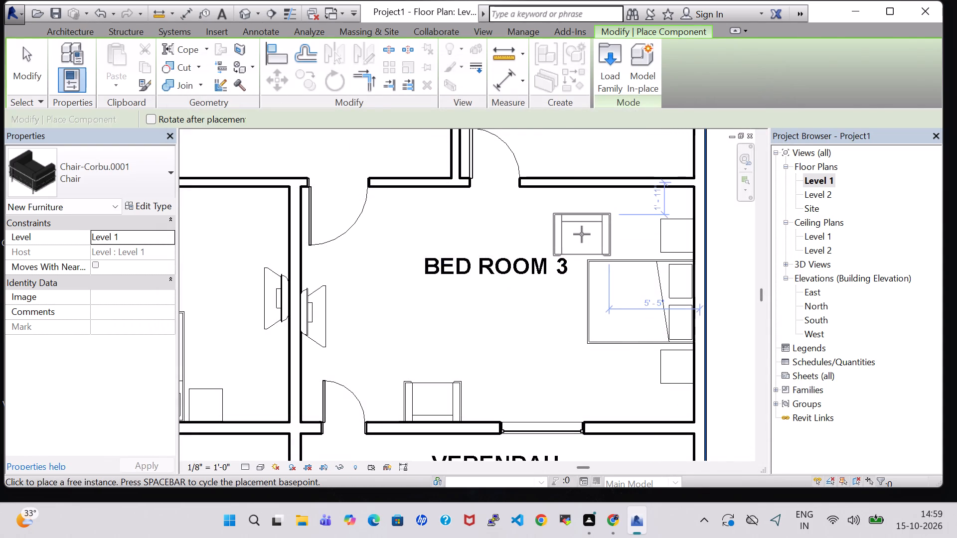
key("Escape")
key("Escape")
Place a 48" x 60" x 24" Dresser against Bed Room 3's north wall, about 3' 9" from the east wall.
left_click(130, 70)
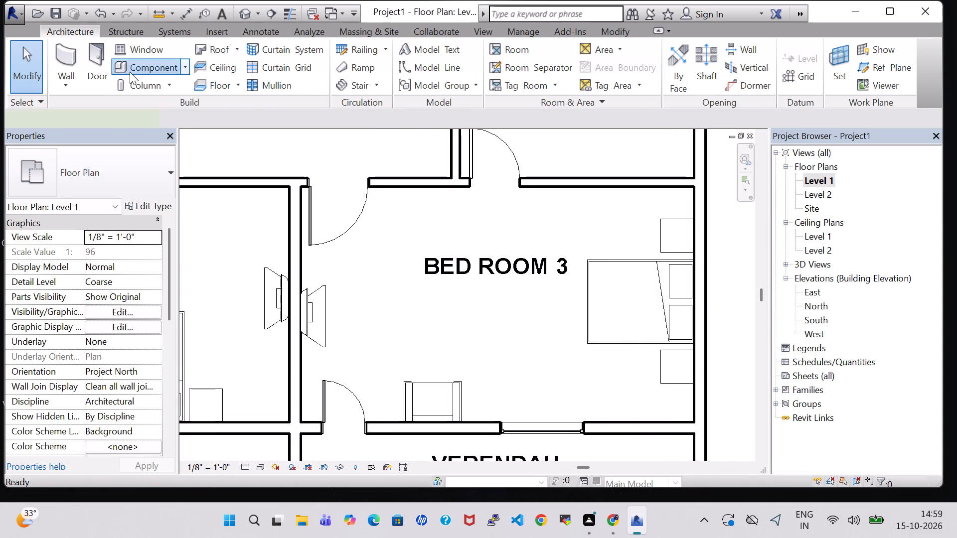
left_click(128, 188)
scroll(73, 330, "down", 1)
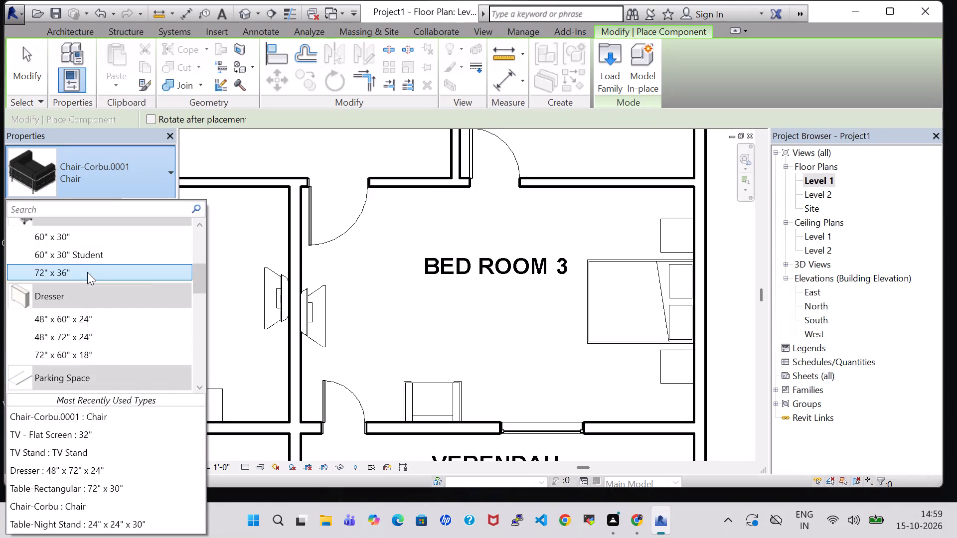
scroll(87, 272, "down", 3)
scroll(87, 272, "up", 2)
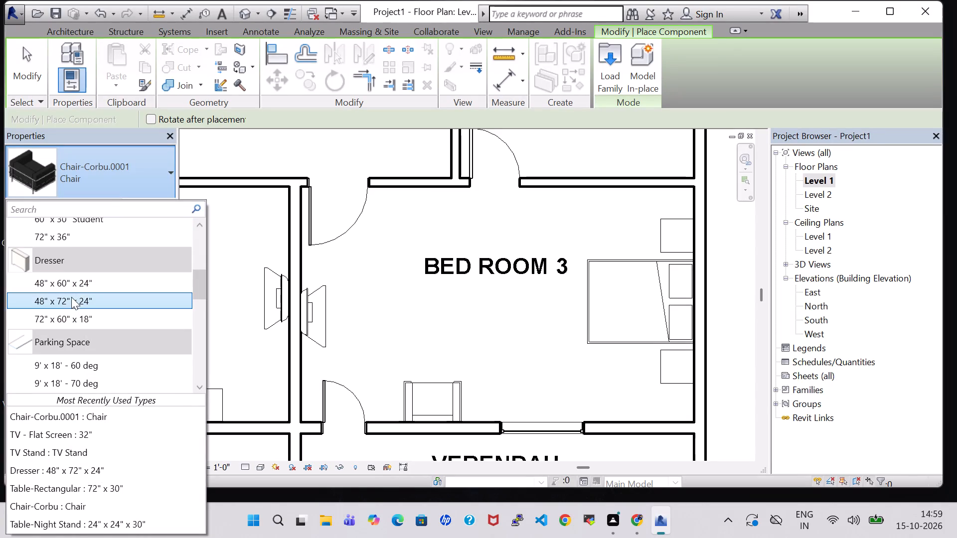
left_click(65, 282)
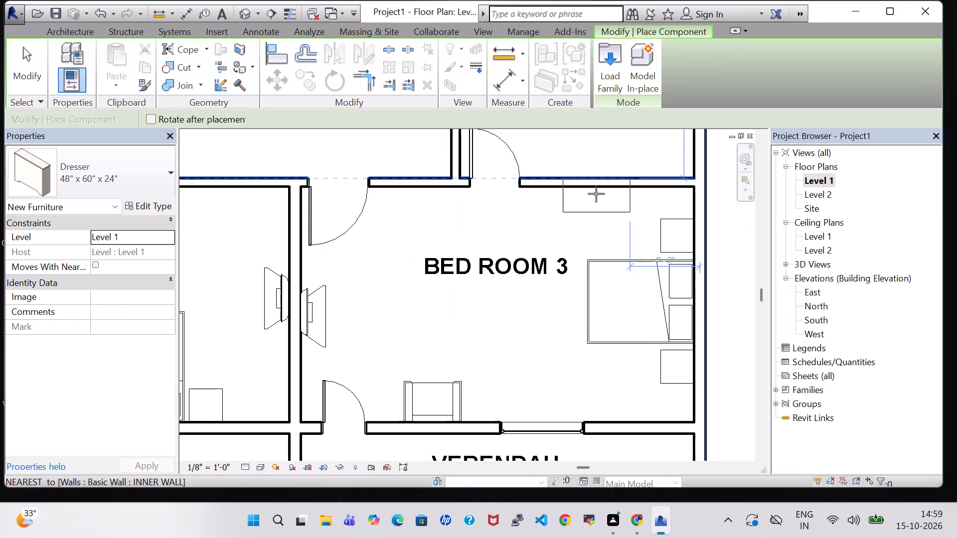
left_click(603, 209)
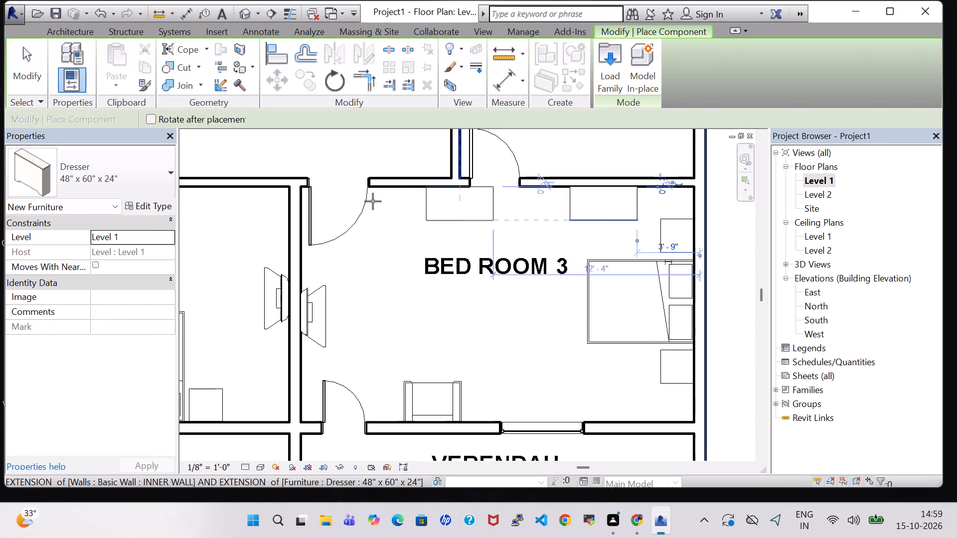
Check the furnished house in the 3D view and return to the Level 1 floor plan around Bed Room 3.
key("Escape")
key("Escape")
left_click(240, 13)
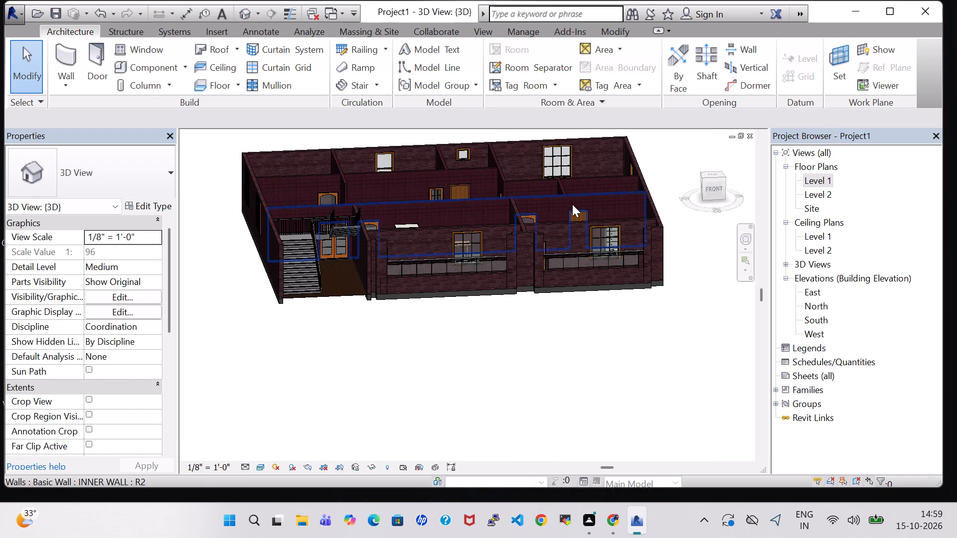
middle_click_drag(682, 225, 681, 343, "shift")
double_click(814, 181)
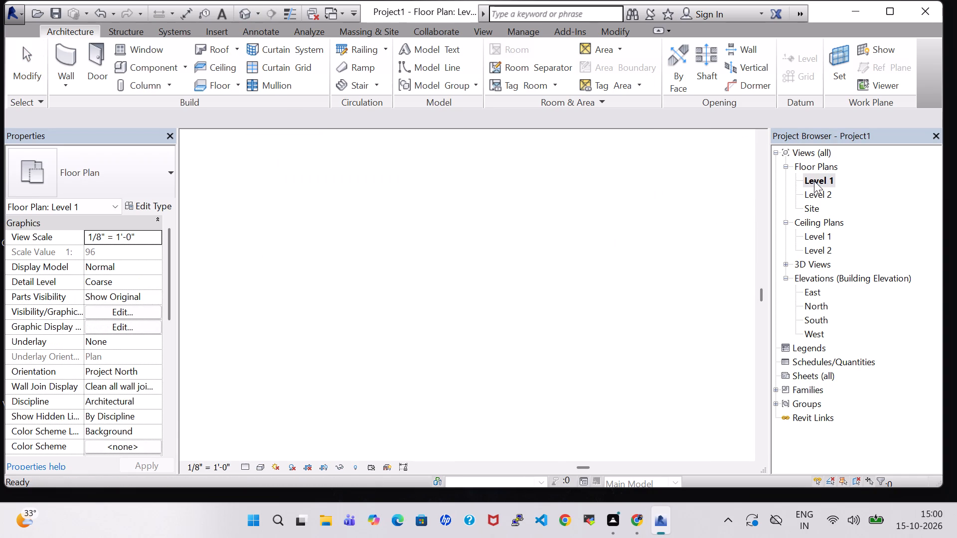
scroll(432, 276, "down", 4)
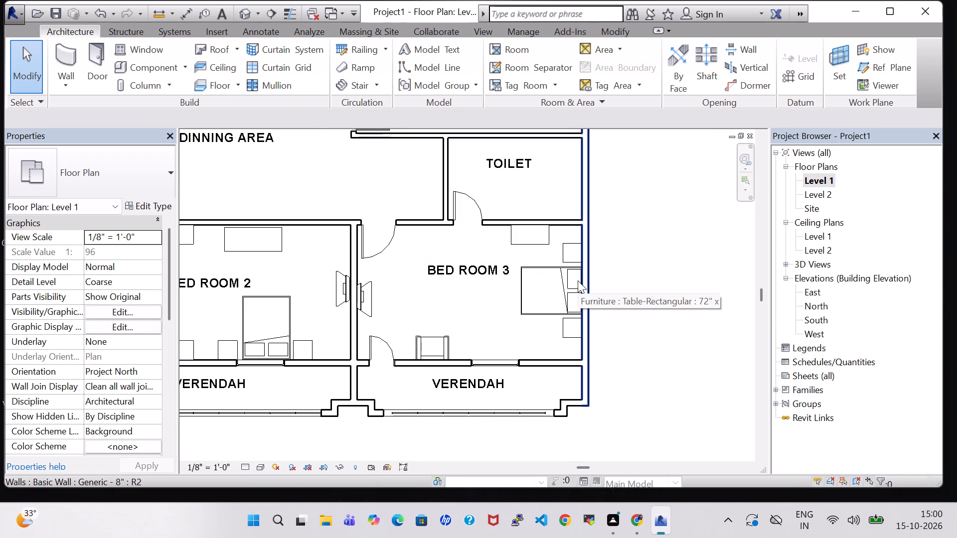
middle_click_drag(578, 280, 559, 310)
middle_click_drag(599, 310, 600, 298)
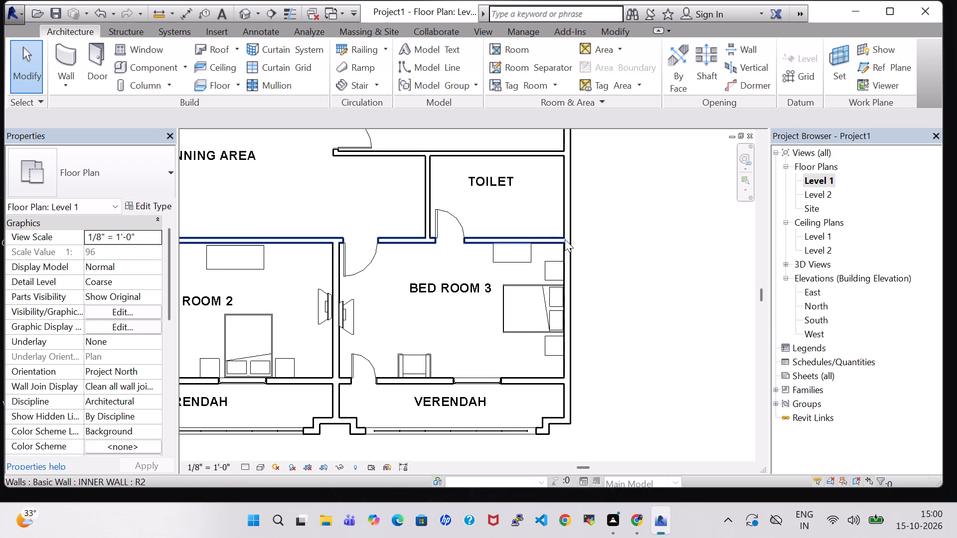
middle_click_drag(645, 249, 689, 269)
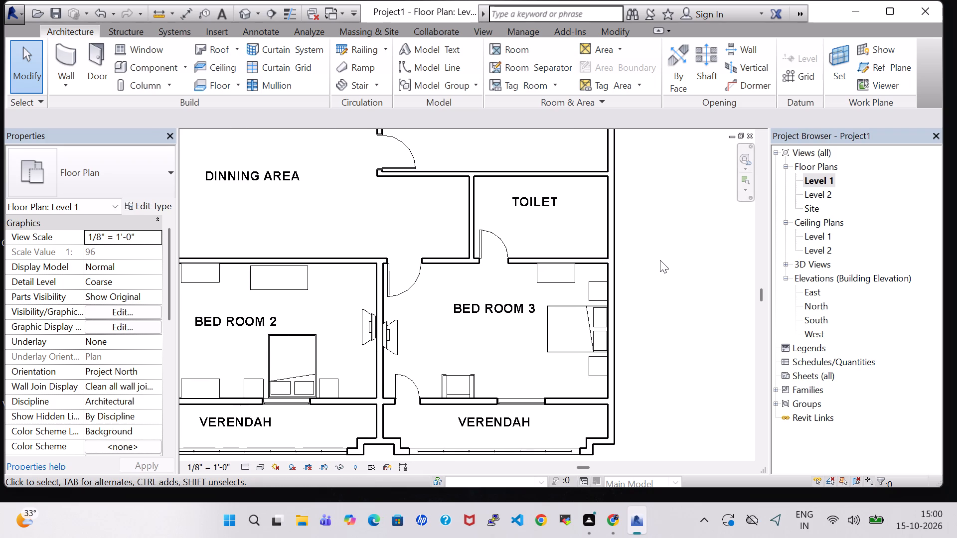
Place a 48" x 60" x 24" Dresser against Bed Room 1's south wall, about 10' 10" from the east wall.
middle_click_drag(660, 260, 660, 305)
scroll(660, 305, "down", 1)
middle_click(660, 305)
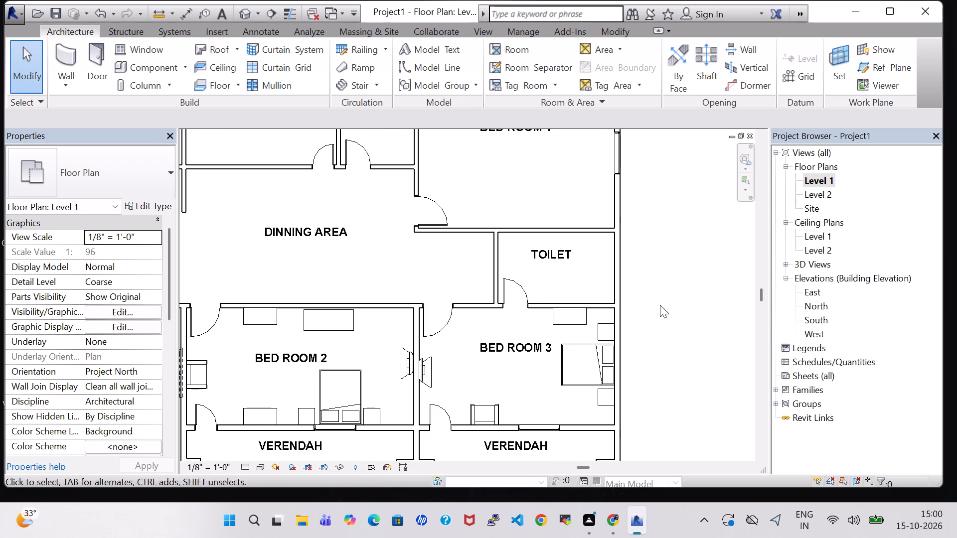
left_click(137, 69)
middle_click_drag(670, 296, 665, 421)
scroll(665, 421, "down", 1)
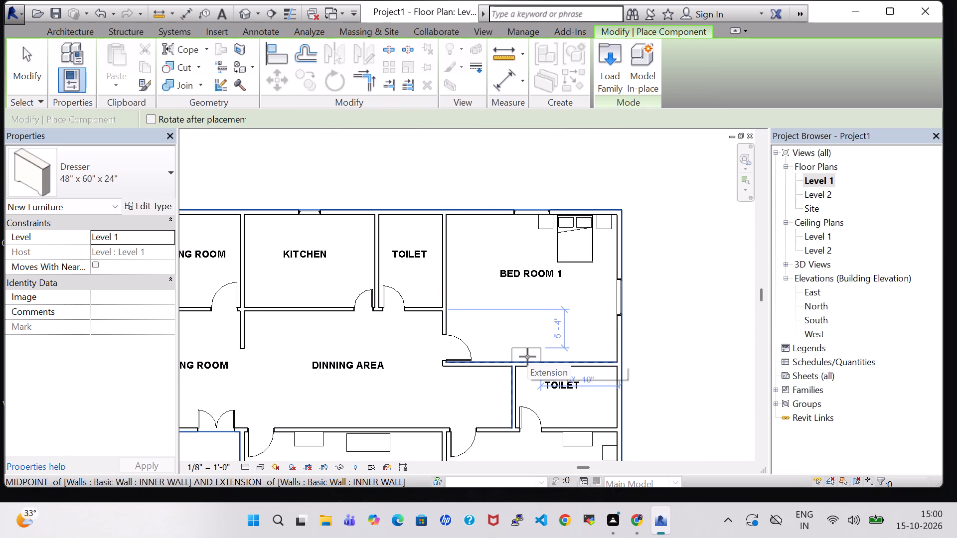
left_click(527, 357)
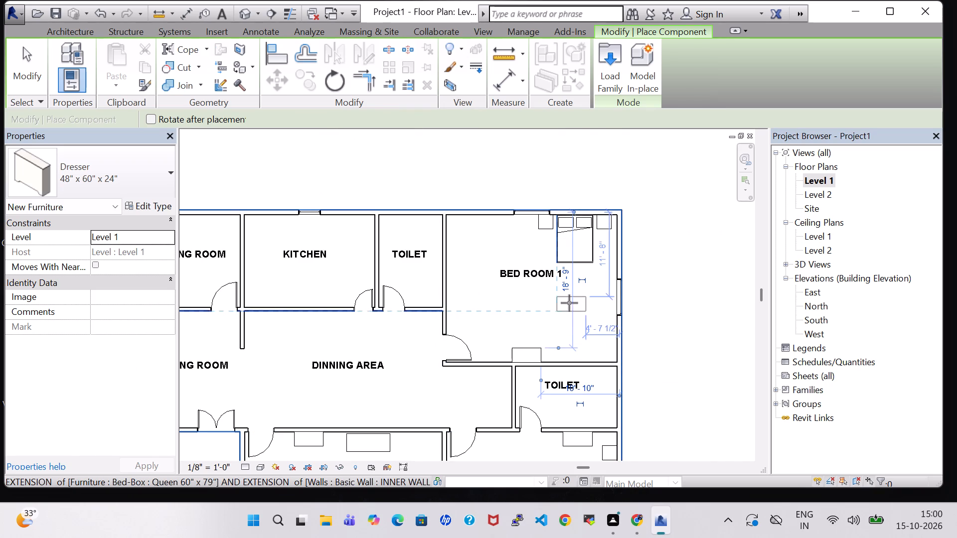
Place a second 48" x 60" x 24" Dresser, rotated against Bed Room 1's east wall, about 14' 10" from the north wall.
key("space")
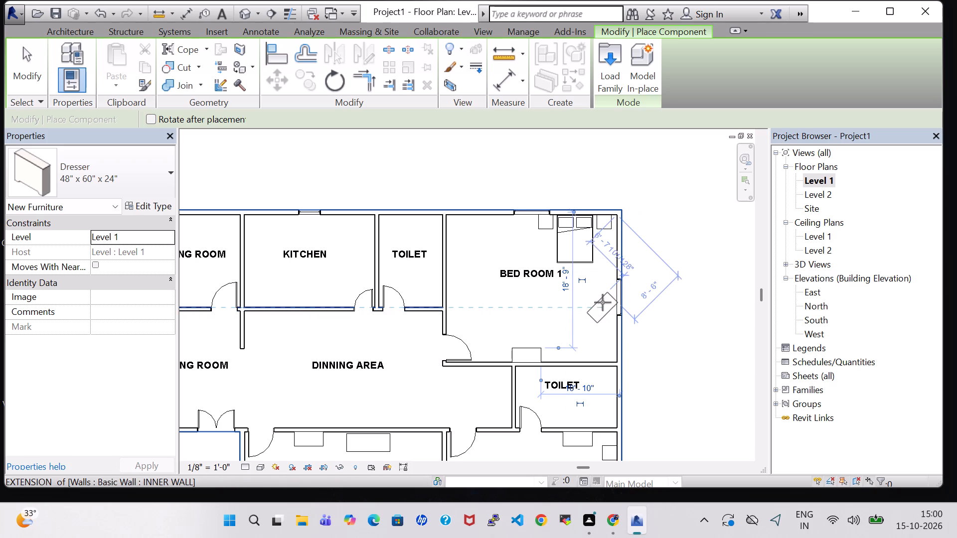
key("space")
scroll(602, 299, "up", 3)
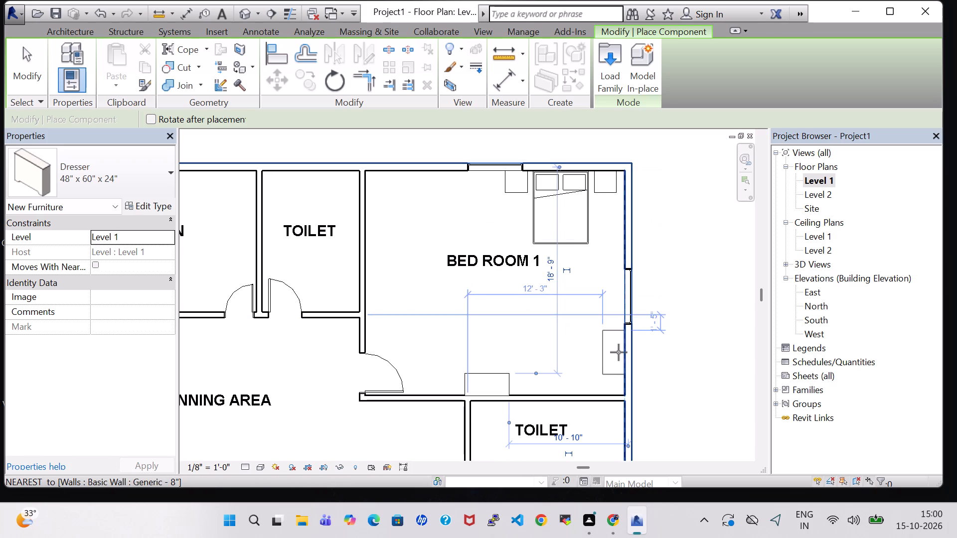
left_click(619, 352)
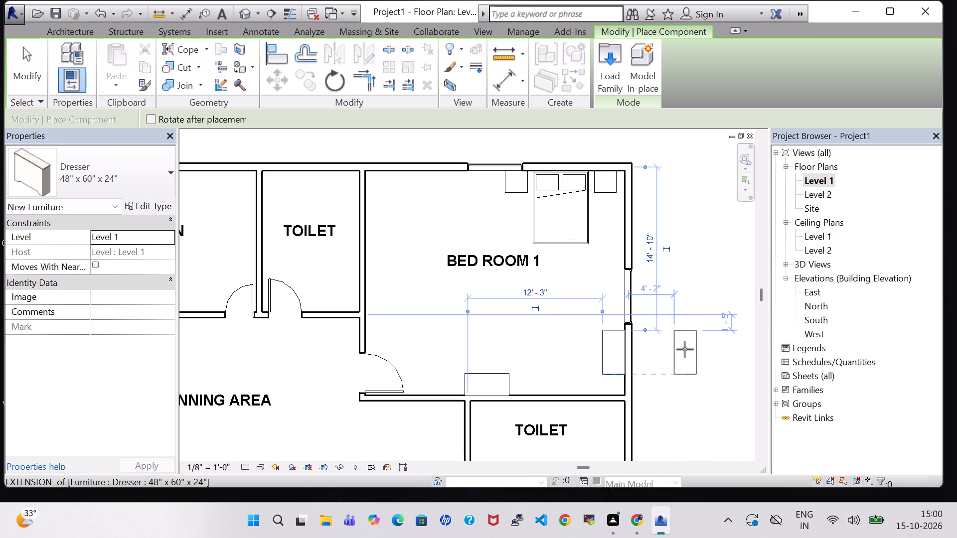
key("Escape")
key("Escape")
Place a TV Stand against Bed Room 1's west wall, rotated to face into the room.
left_click(136, 67)
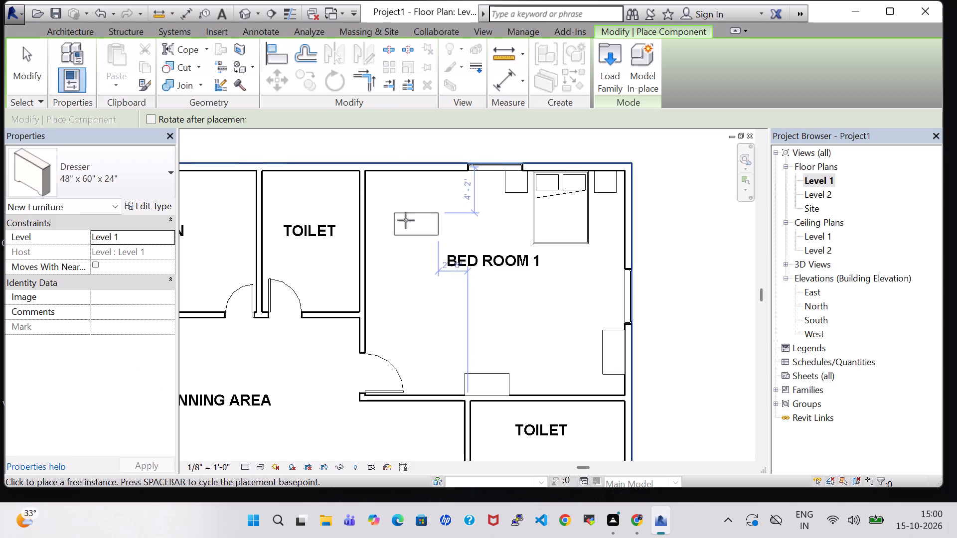
left_click(155, 181)
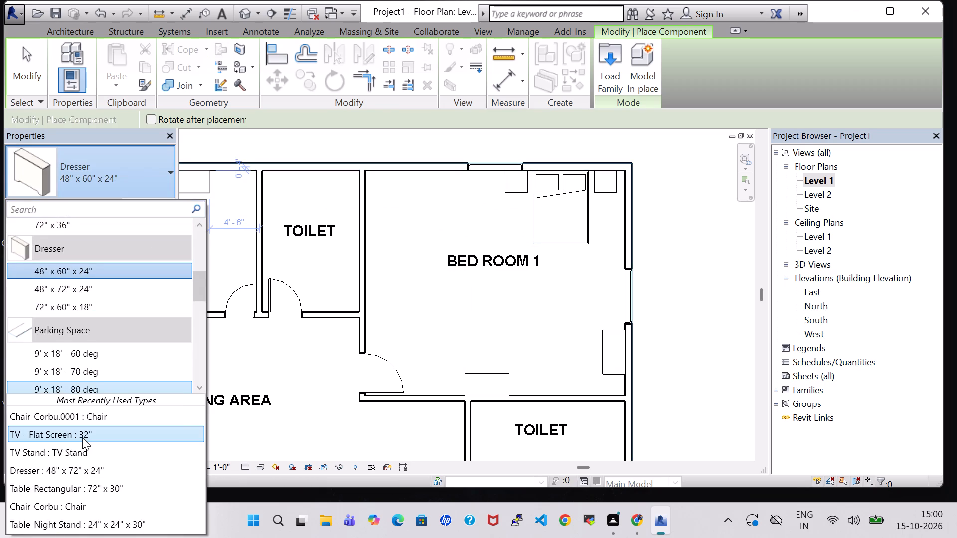
left_click(84, 449)
scroll(409, 273, "up", 1)
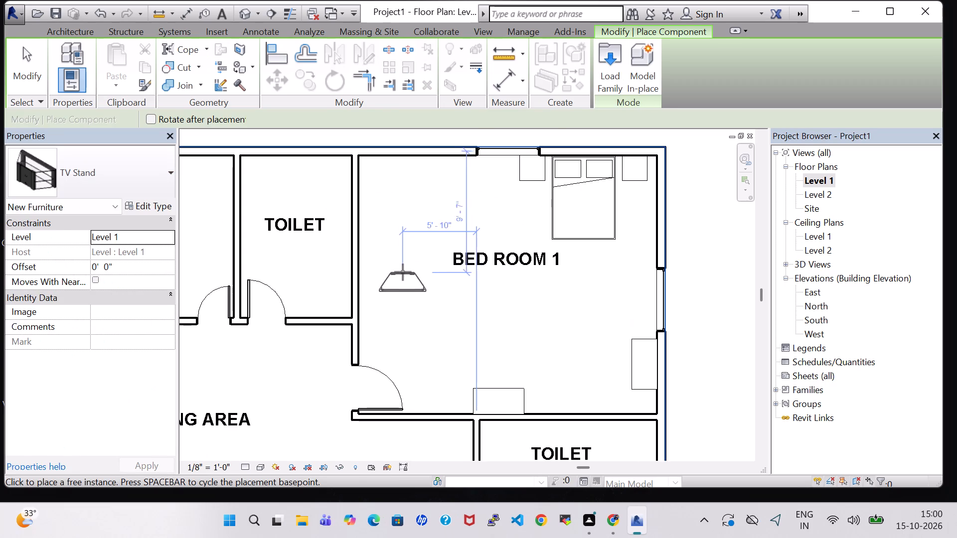
scroll(403, 272, "up", 1)
key("space")
scroll(359, 241, "up", 5)
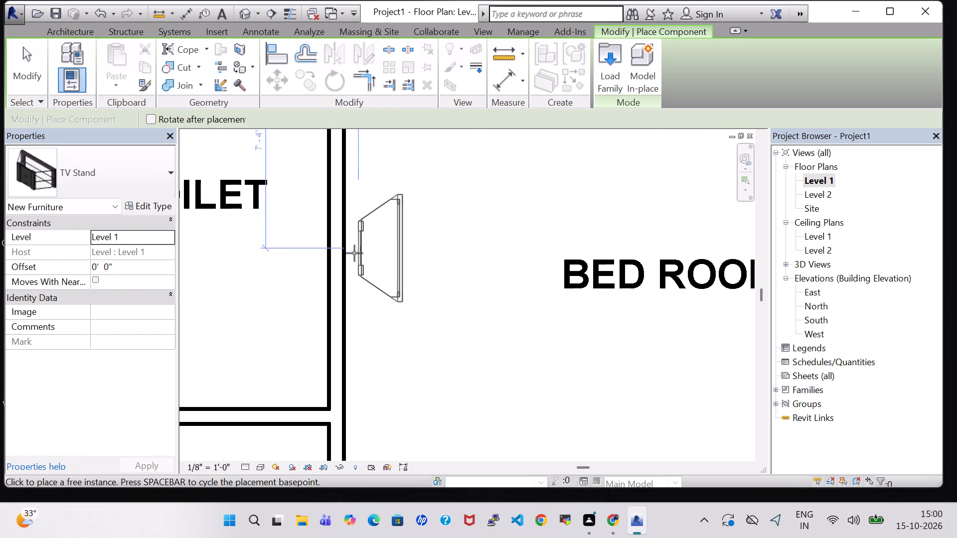
left_click(346, 258)
scroll(365, 261, "down", 4)
key("Escape")
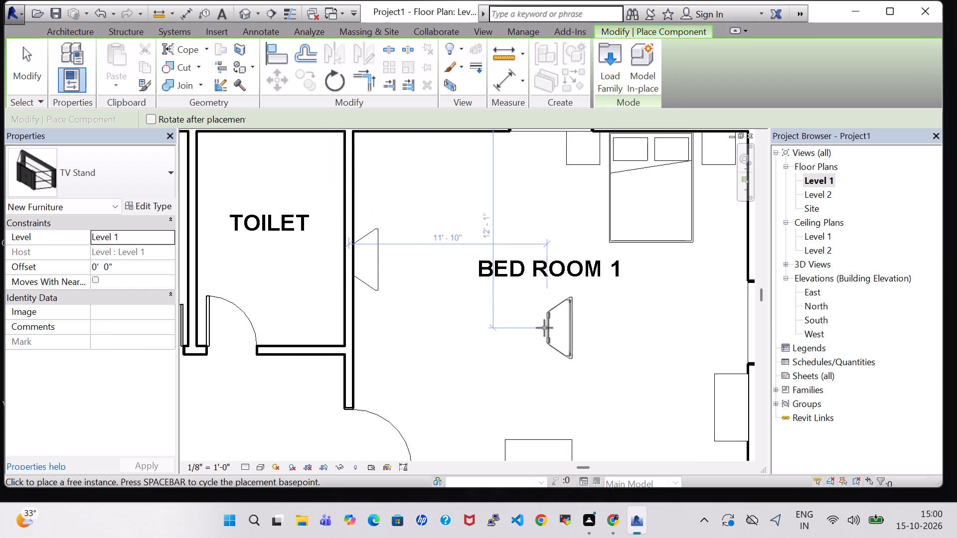
key("Escape")
Place a 32" TV - Flat Screen over Bed Room 1's TV stand, against the west wall and facing into the room.
left_click(131, 66)
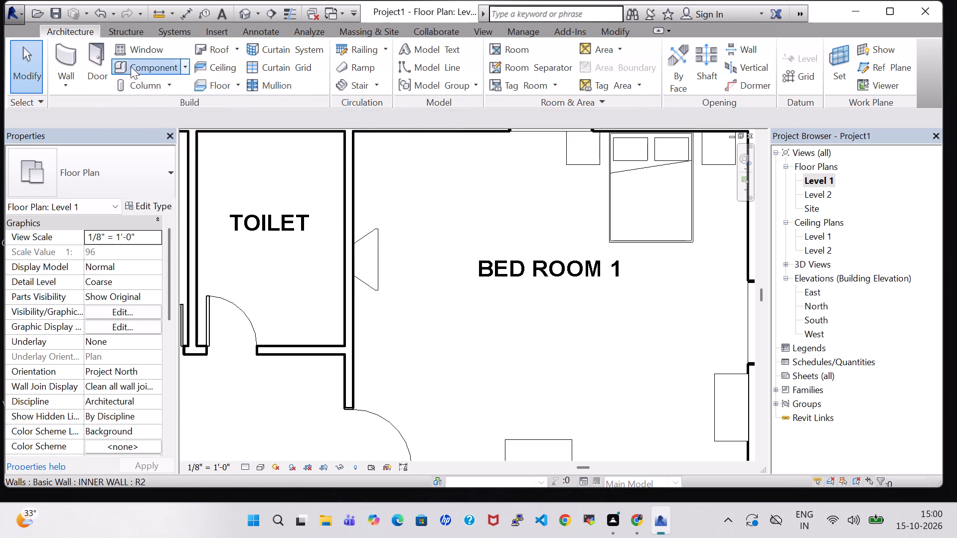
left_click(161, 184)
scroll(81, 340, "down", 2)
scroll(78, 338, "up", 6)
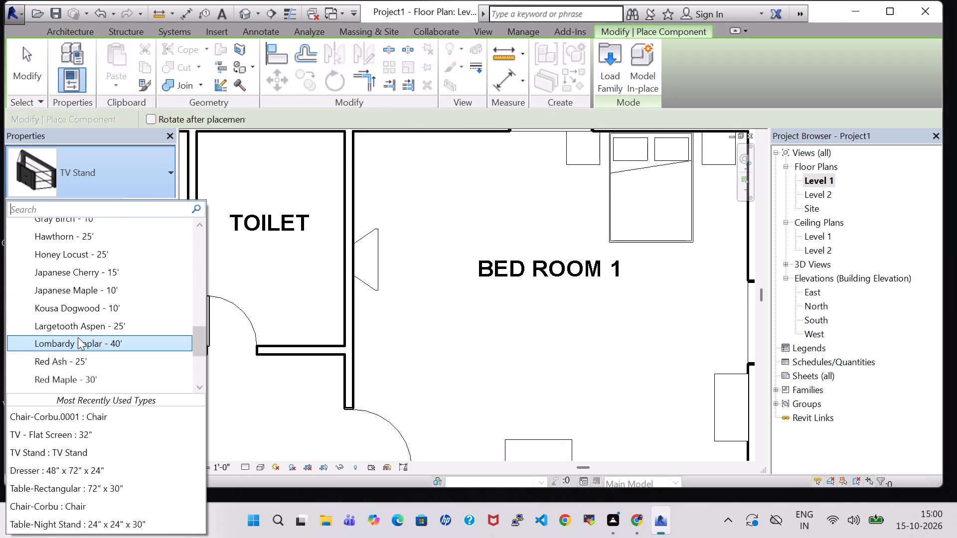
scroll(78, 337, "up", 18)
scroll(78, 337, "up", 6)
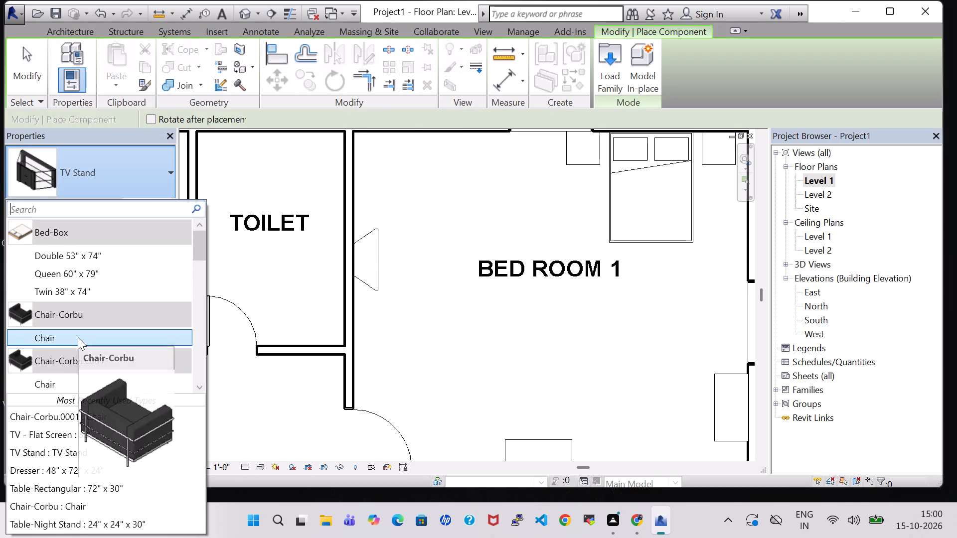
scroll(78, 337, "down", 20)
scroll(78, 337, "down", 4)
left_click(56, 435)
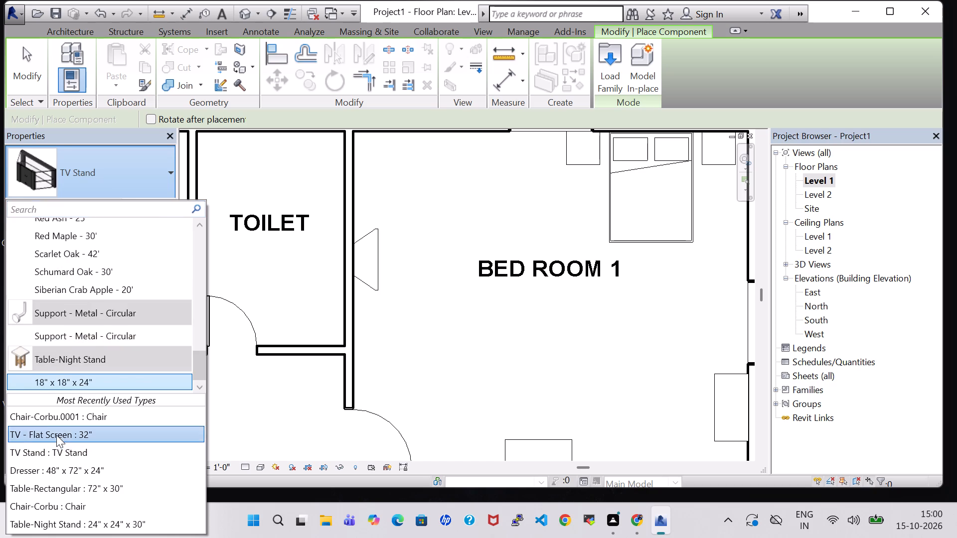
key("space")
key("space")
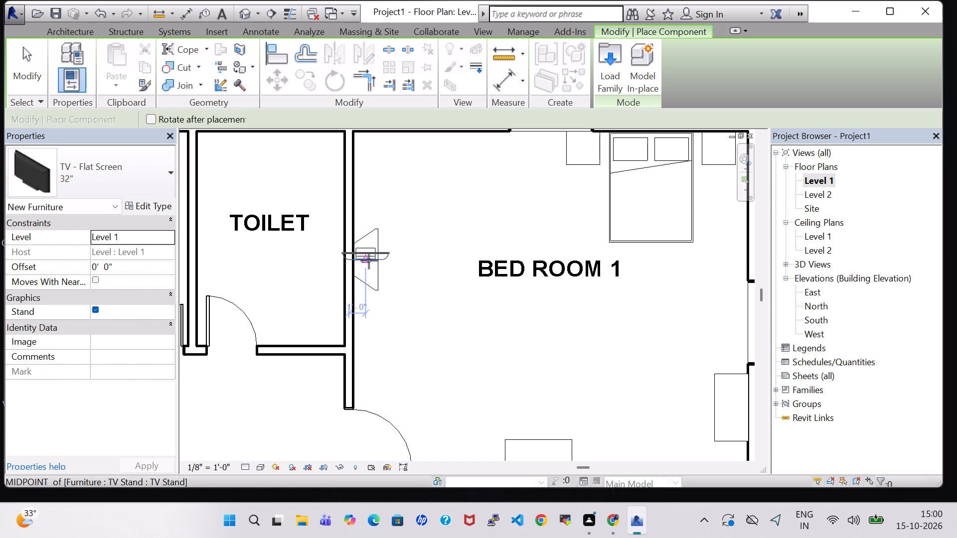
scroll(369, 261, "up", 5)
key("space")
key("space")
key("space")
scroll(369, 261, "up", 6)
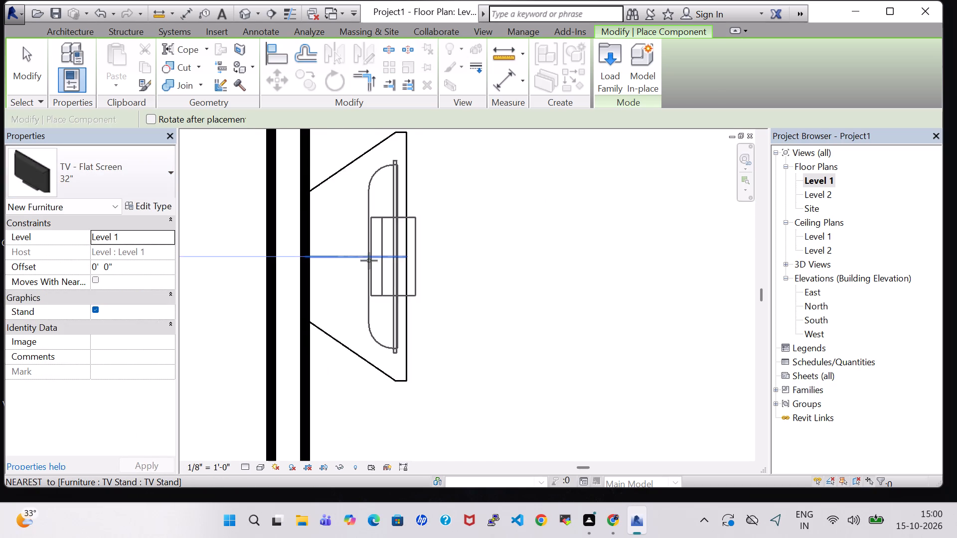
left_click(297, 263)
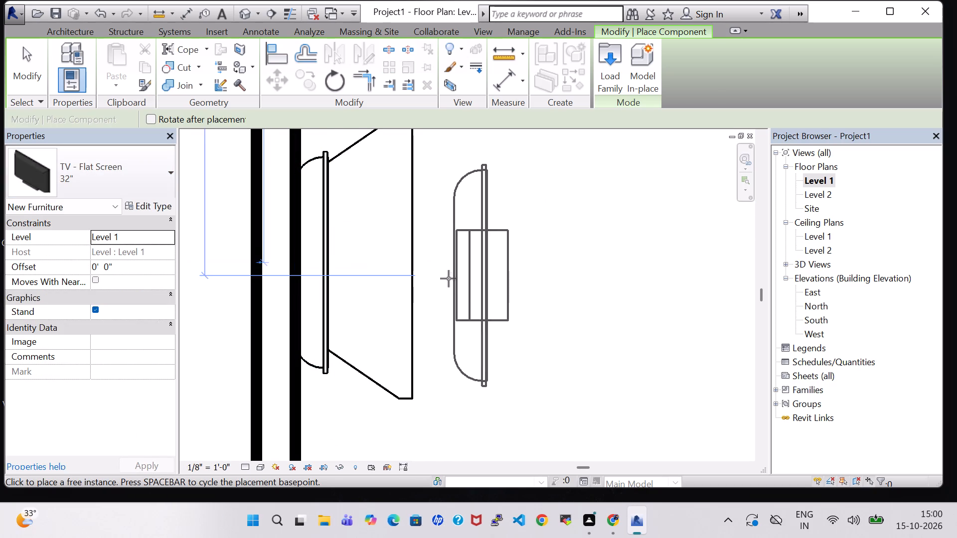
key("Escape")
key("Escape")
Set the offset of Bed Room 1's flat screen TV to 3' 0".
left_click(325, 274)
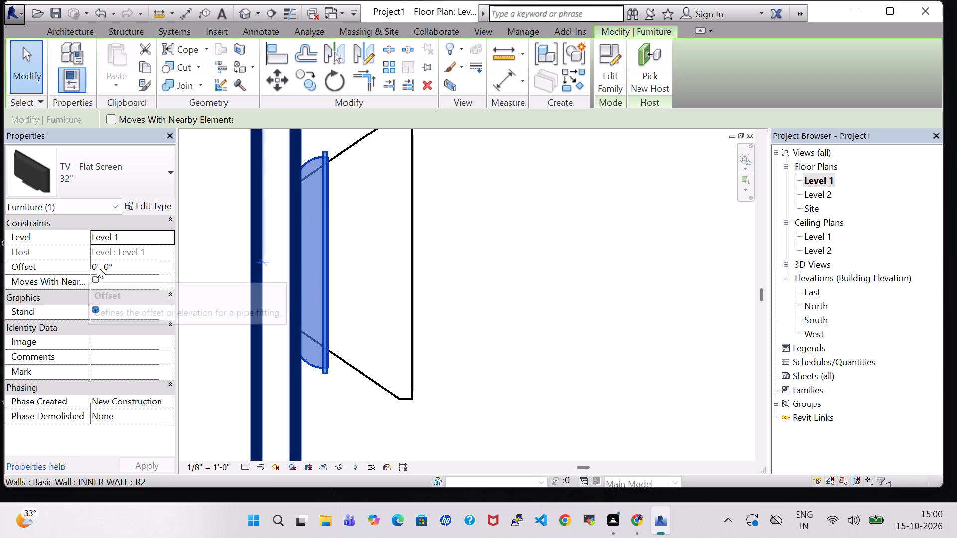
left_click(100, 266)
key("Left")
key("BackSpace")
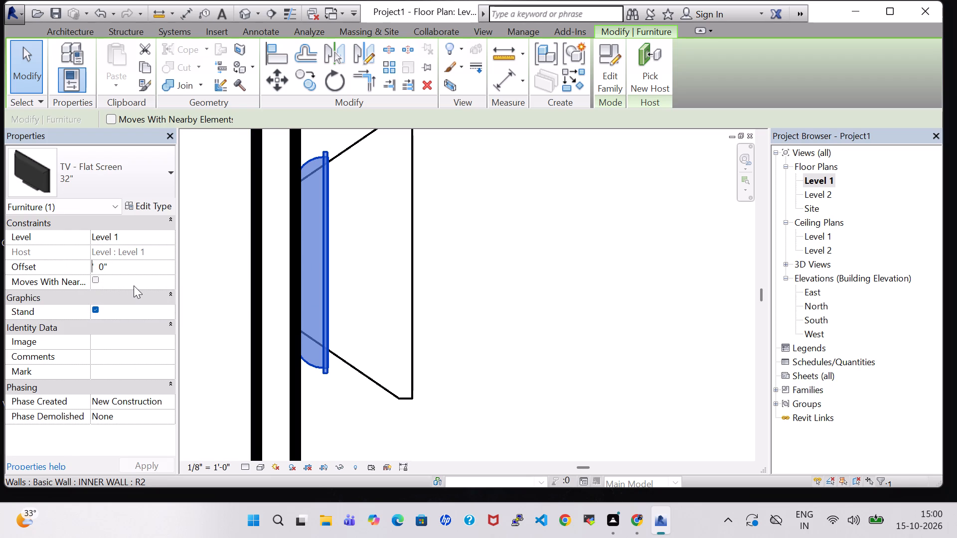
key("3")
key("Return")
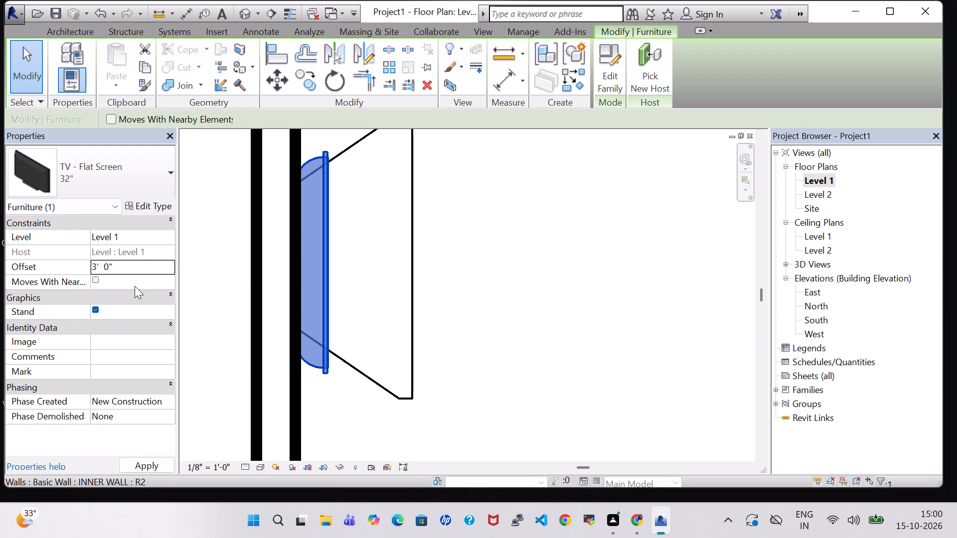
scroll(290, 329, "down", 12)
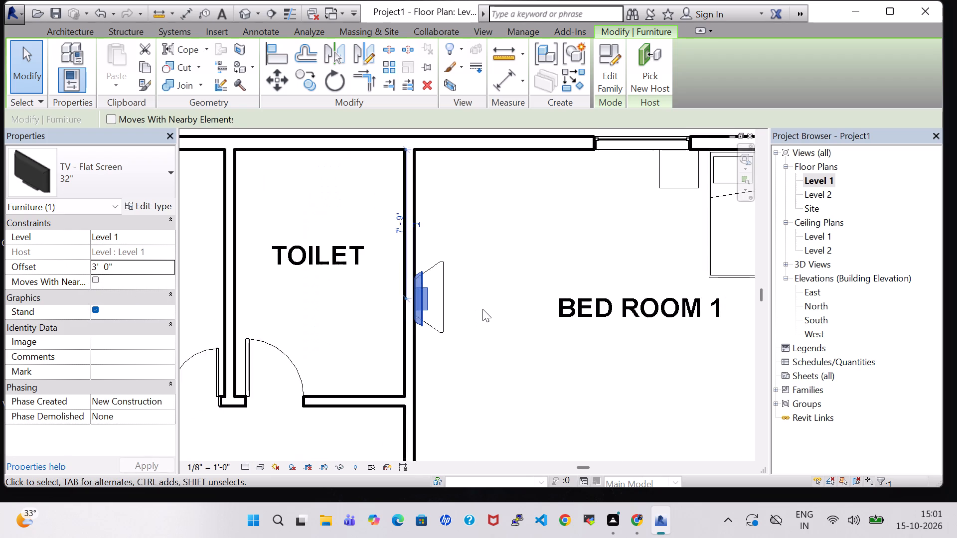
middle_click(488, 307)
scroll(488, 307, "down", 1)
left_click(517, 358)
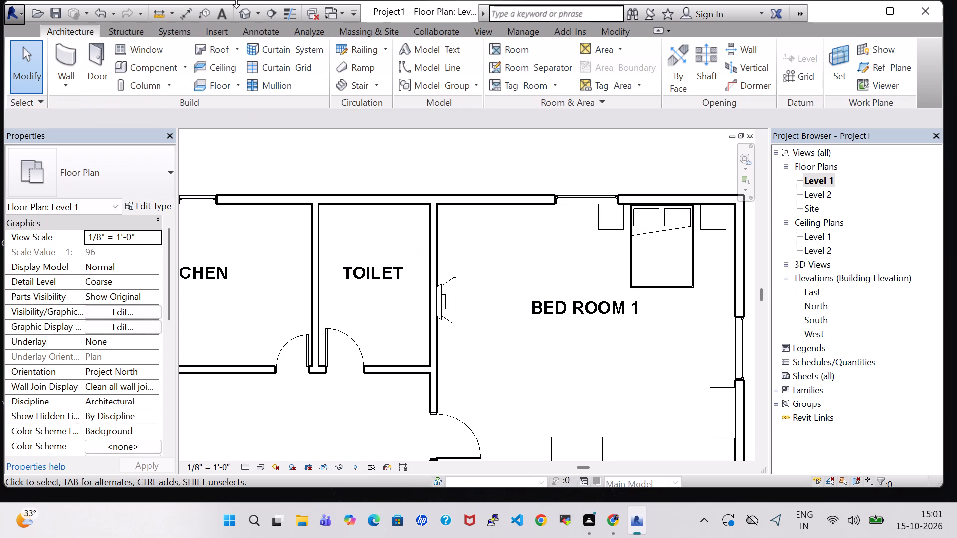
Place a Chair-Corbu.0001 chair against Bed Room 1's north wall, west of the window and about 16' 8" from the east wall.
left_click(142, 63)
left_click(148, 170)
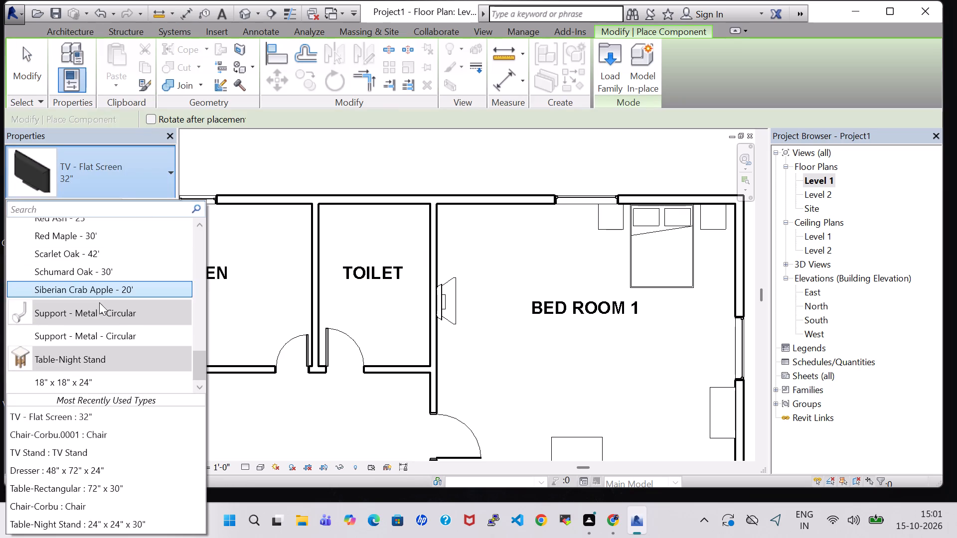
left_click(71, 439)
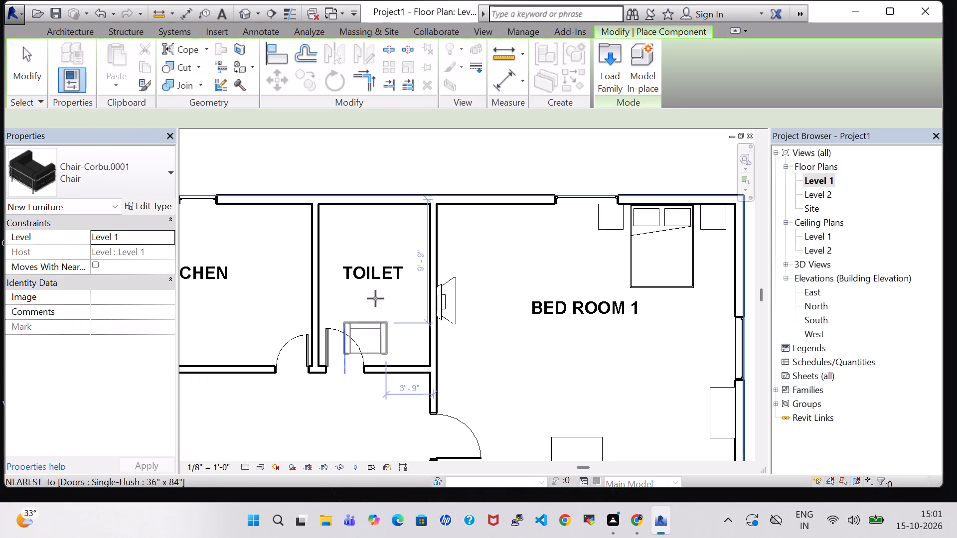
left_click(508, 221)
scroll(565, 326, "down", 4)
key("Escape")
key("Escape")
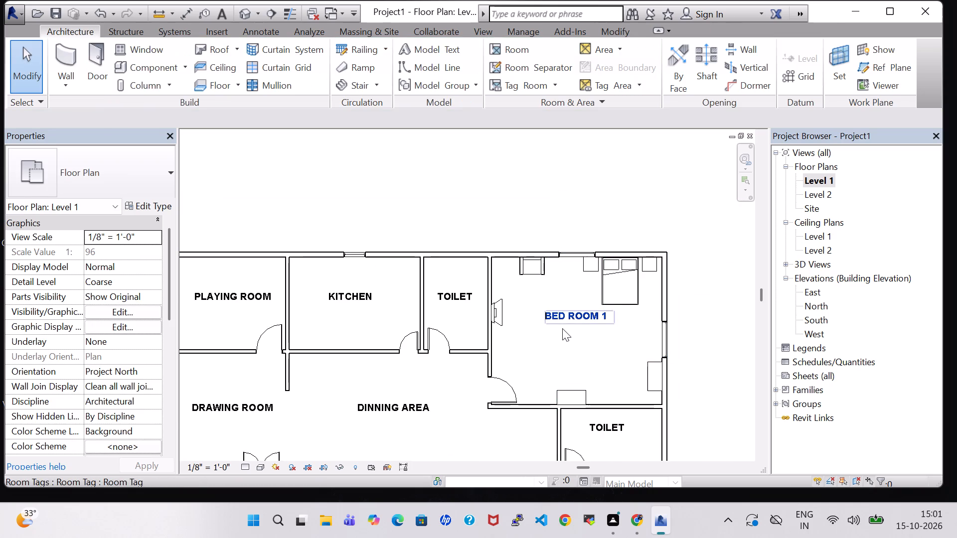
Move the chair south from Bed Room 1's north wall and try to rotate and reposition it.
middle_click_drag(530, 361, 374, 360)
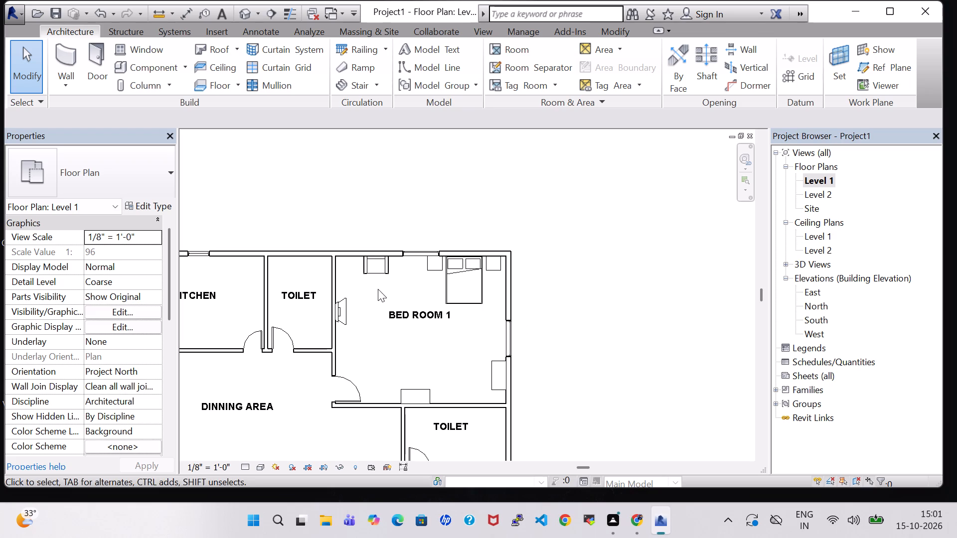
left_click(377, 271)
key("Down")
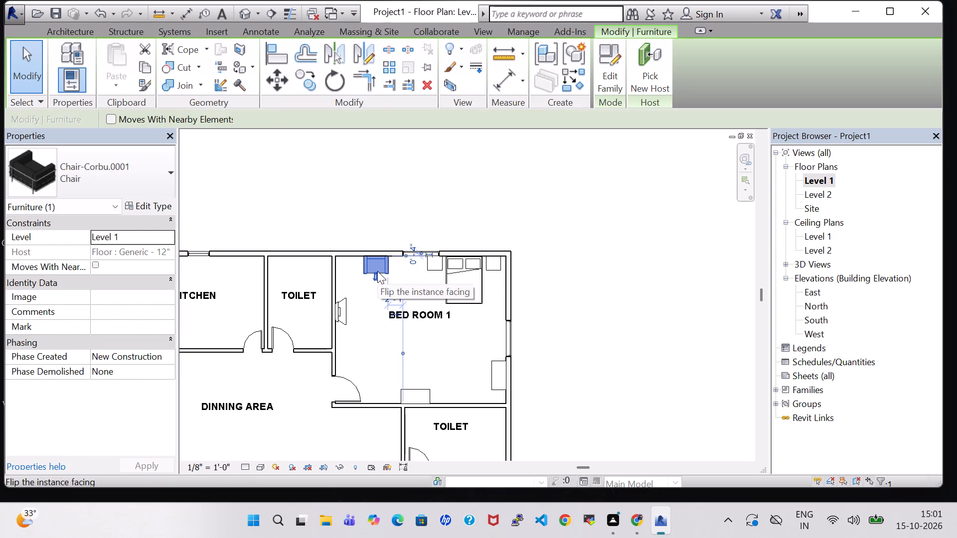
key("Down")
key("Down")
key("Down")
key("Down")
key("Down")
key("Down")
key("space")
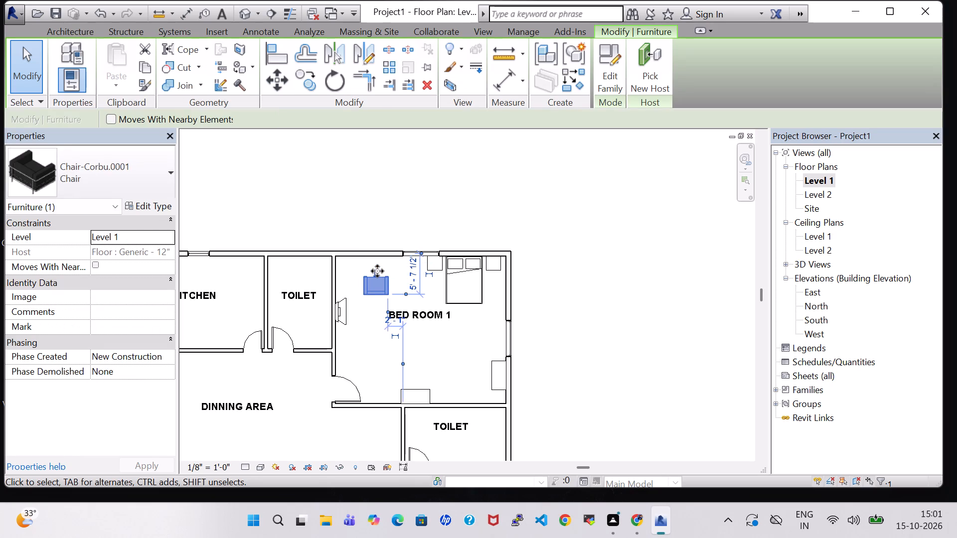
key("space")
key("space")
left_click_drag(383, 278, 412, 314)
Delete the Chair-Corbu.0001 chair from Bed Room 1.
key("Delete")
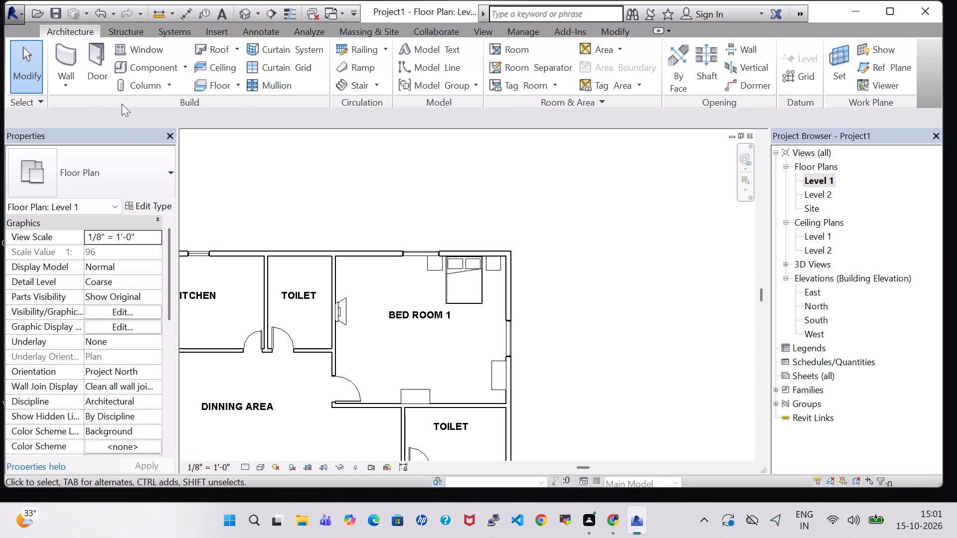
Place a Chair-Corbu.0001 chair in Bed Room 1 beside the east wall window, rotated so it faces west into the room.
left_click(141, 75)
left_click(141, 72)
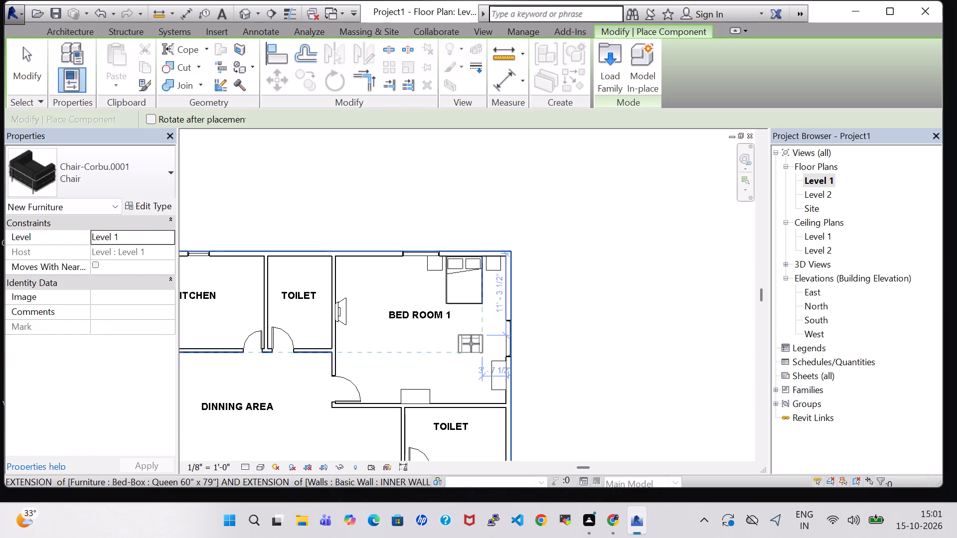
scroll(471, 344, "up", 3)
key("space")
key("space")
key("space")
key("space")
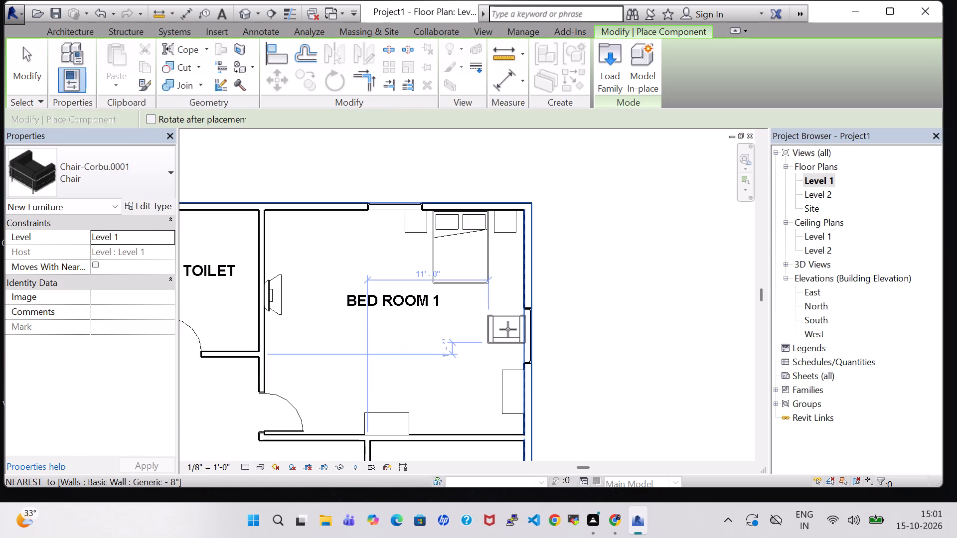
key("space")
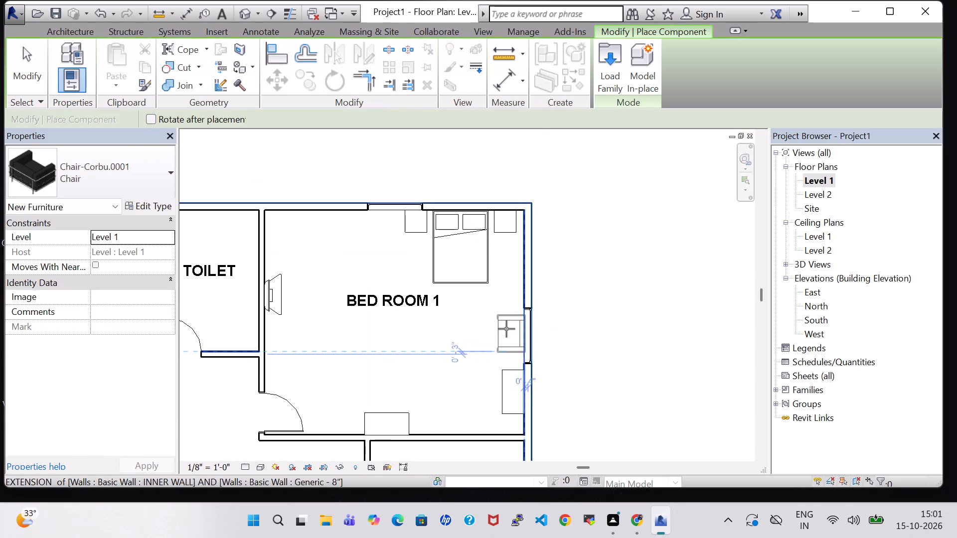
scroll(505, 329, "up", 5)
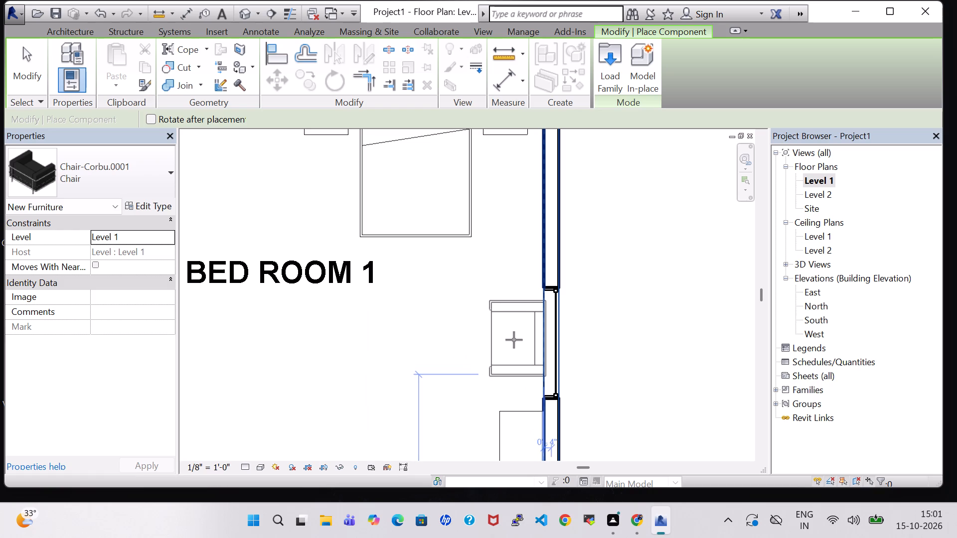
left_click(508, 339)
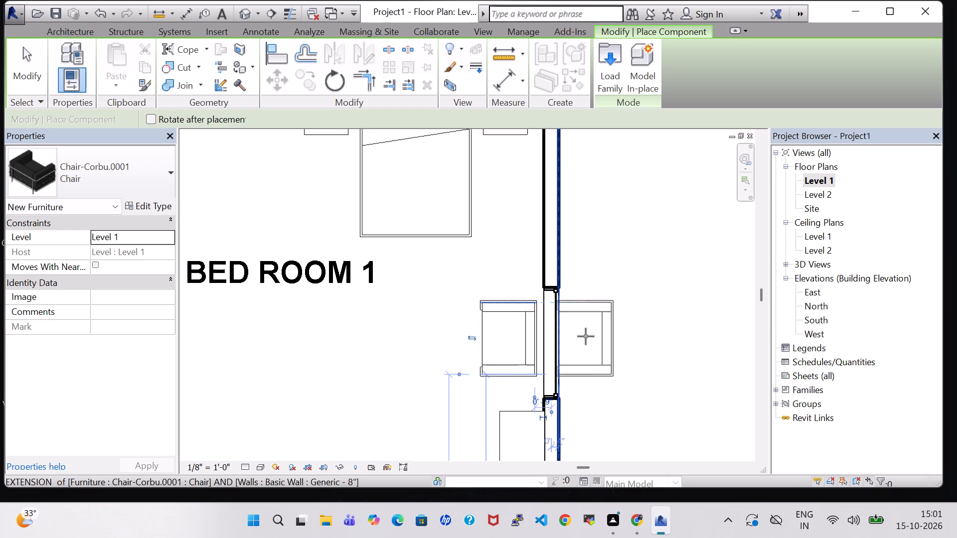
key("Escape")
key("Escape")
Move the 48" x 60" x 24" dresser from Bed Room 1's east wall to the north wall, about 2' 7" from the west wall.
left_click(512, 411)
scroll(591, 384, "down", 4)
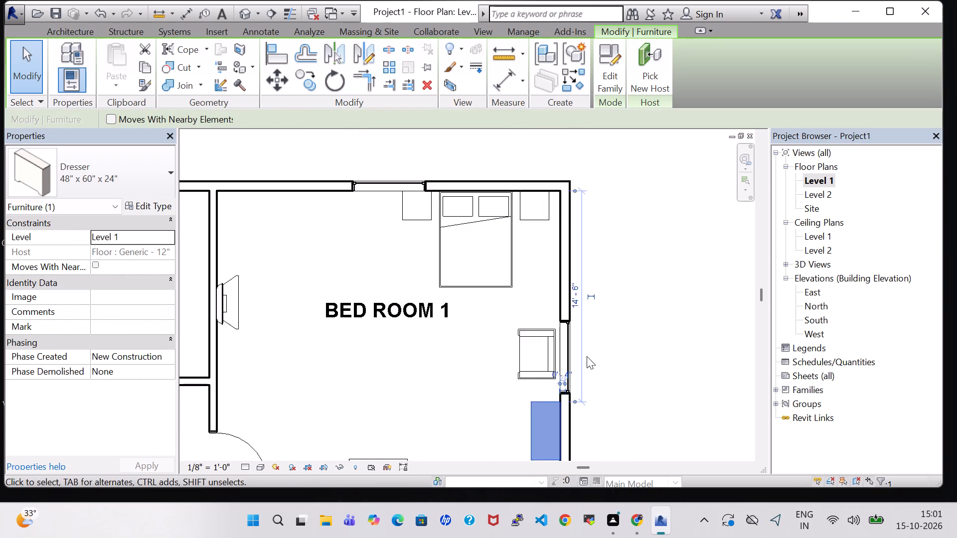
scroll(587, 356, "down", 2)
left_click_drag(556, 407, 370, 292)
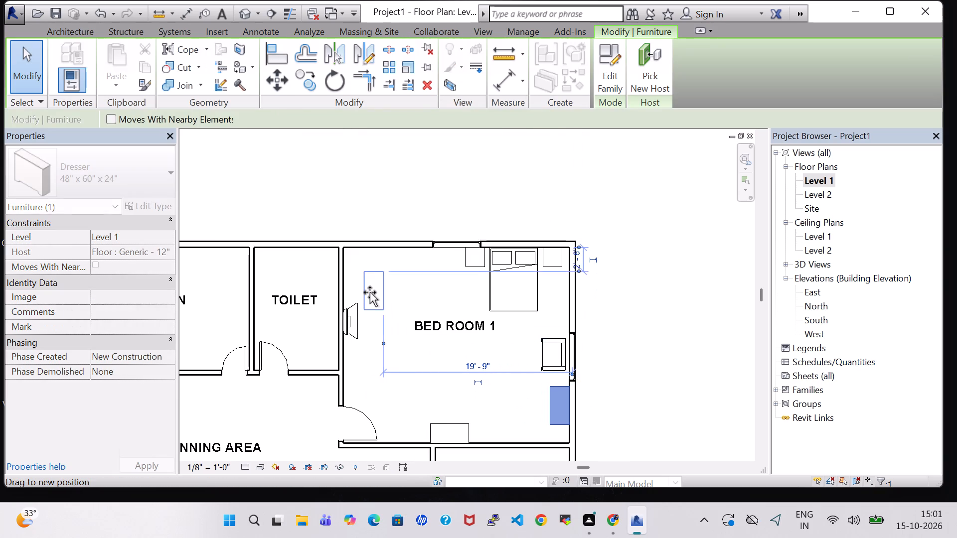
left_click_drag(370, 292, 371, 271)
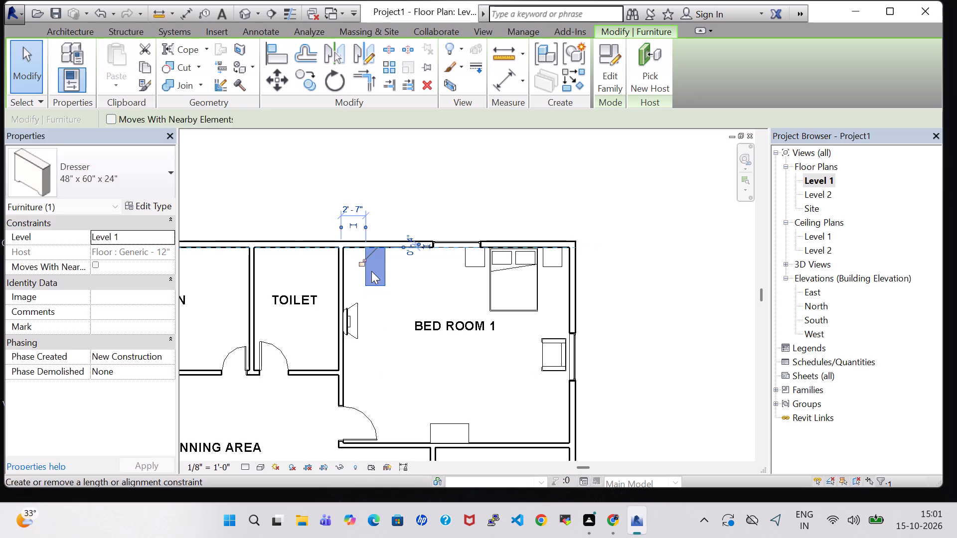
Rotate the moved dresser so its long side runs parallel to Bed Room 1's north wall, and nudge it east, just off the wall.
key("space")
key("space")
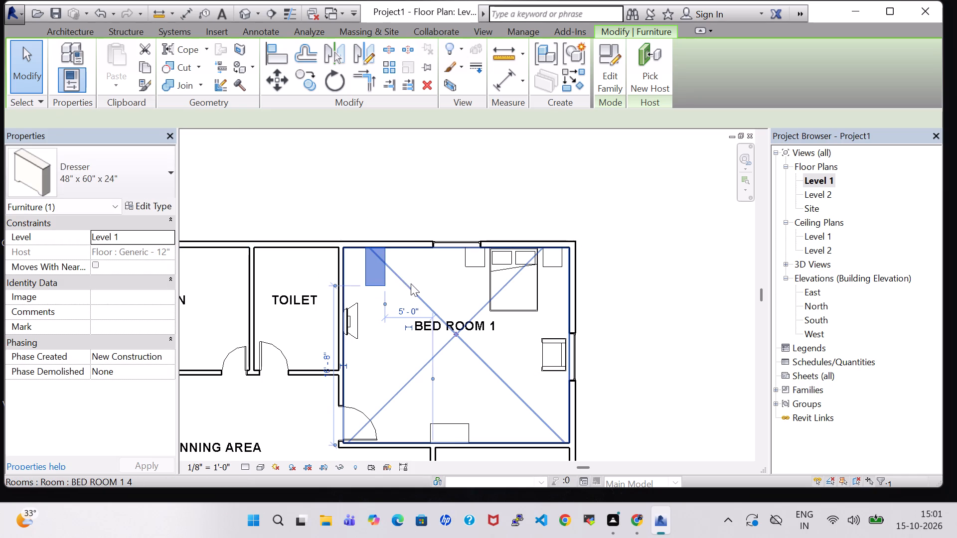
key("space")
left_click(402, 165)
left_click(380, 258)
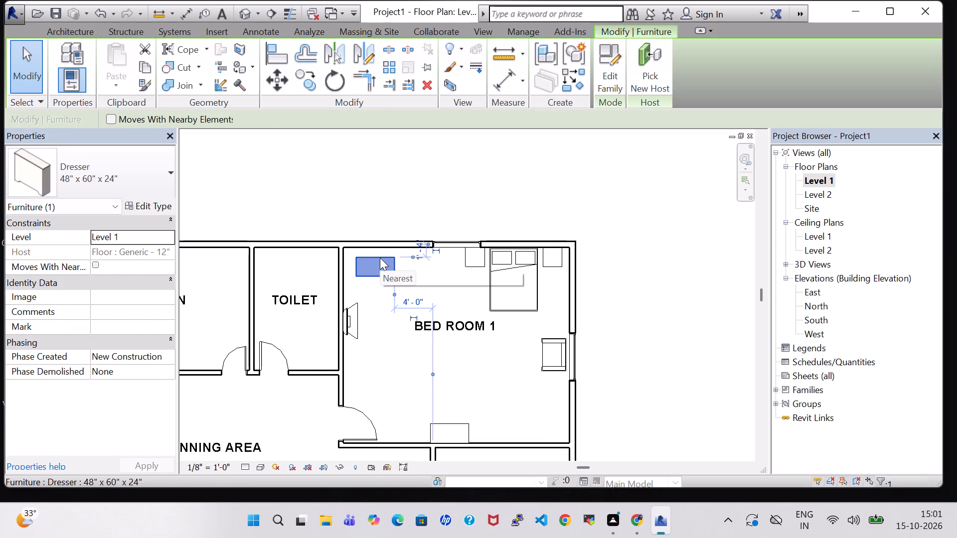
key("Up")
key("Up")
key("Right")
key("Right")
key("Right")
key("Right")
key("Up")
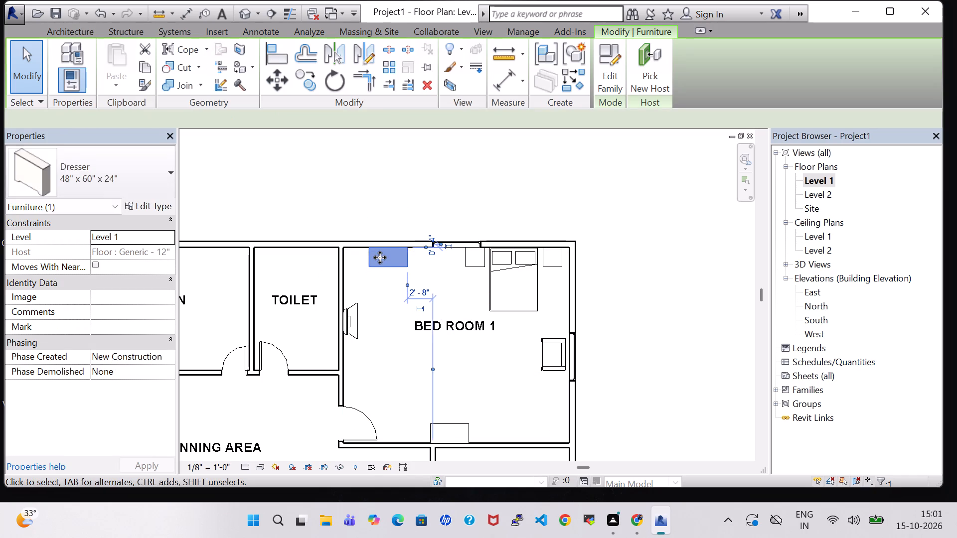
key("Right")
key("Down")
left_click(652, 340)
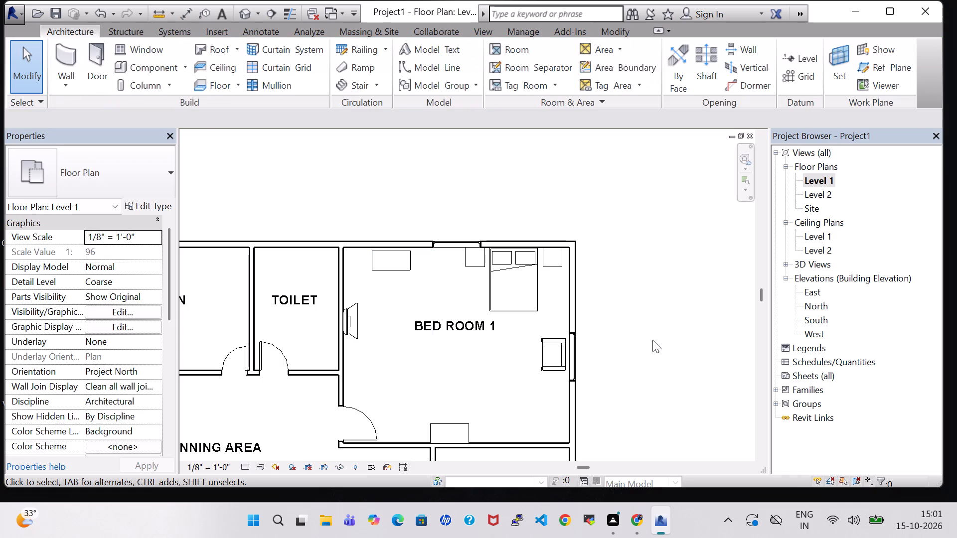
In the 3D view, rotate the dresser at Bed Room 1's south wall by 180° so its drawers face into the room.
left_click(454, 418)
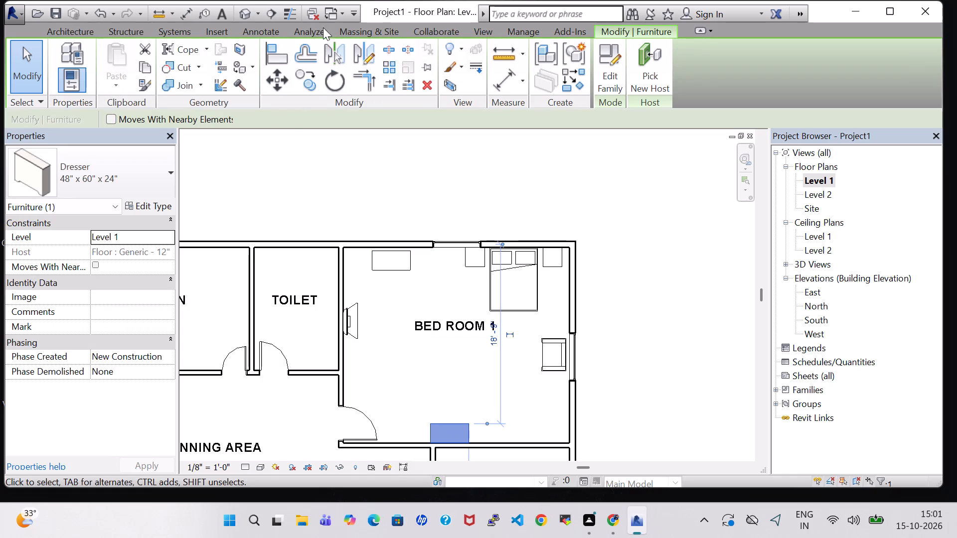
left_click(250, 8)
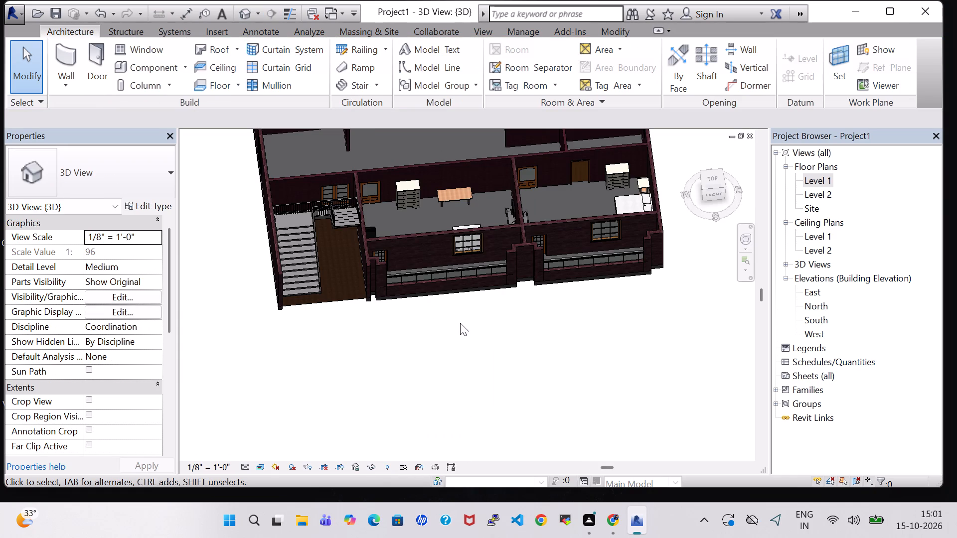
middle_click_drag(460, 323, 431, 428)
middle_click_drag(644, 185, 644, 193, "shift")
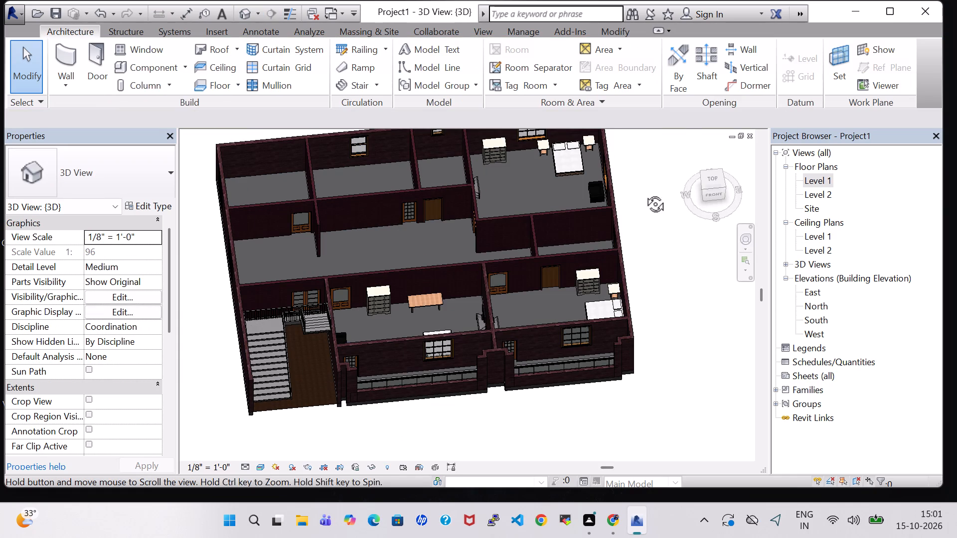
middle_click_drag(644, 193, 670, 349, "shift")
left_click(503, 204)
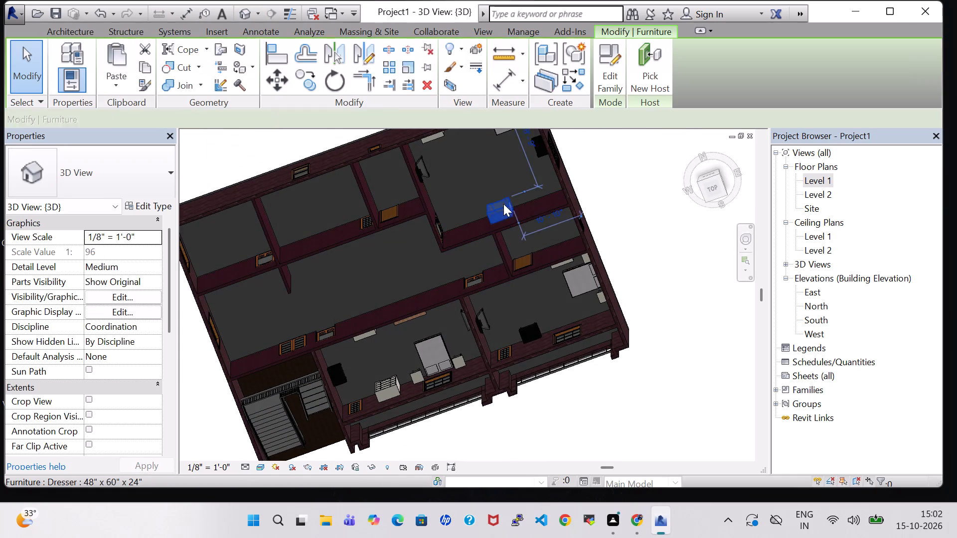
key("space")
key("space")
left_click(636, 231)
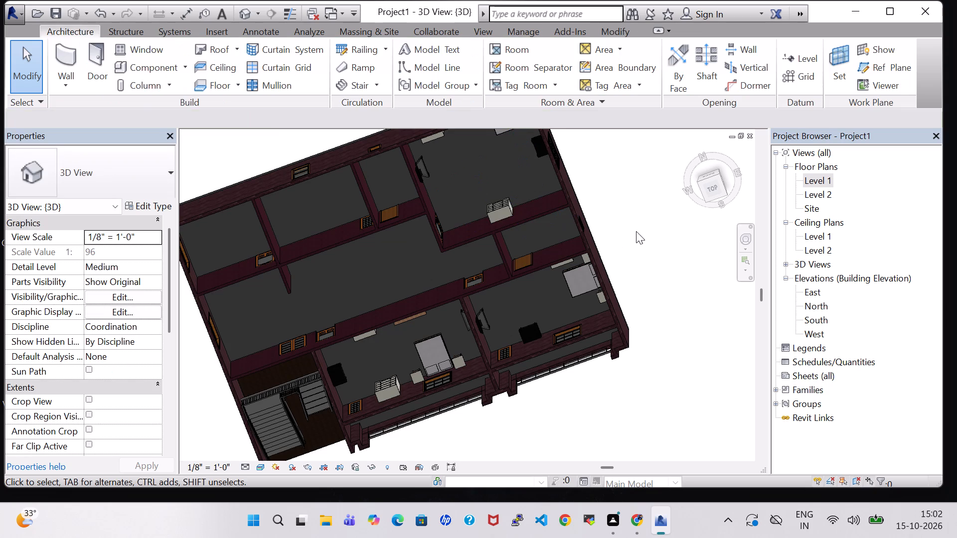
middle_click_drag(636, 231, 619, 165, "shift")
middle_click_drag(663, 265, 650, 197, "shift")
middle_click_drag(652, 273, 672, 261, "shift")
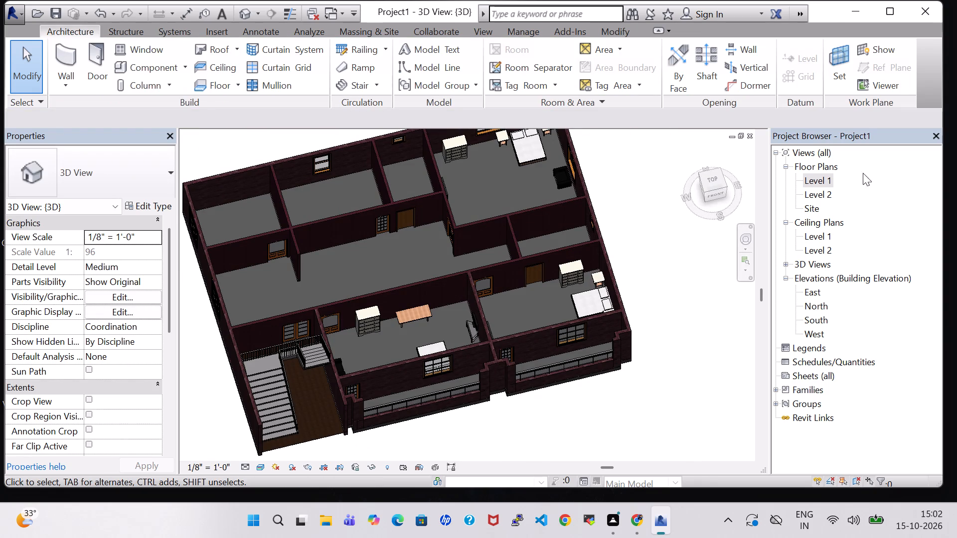
middle_click_drag(676, 409, 647, 337, "shift")
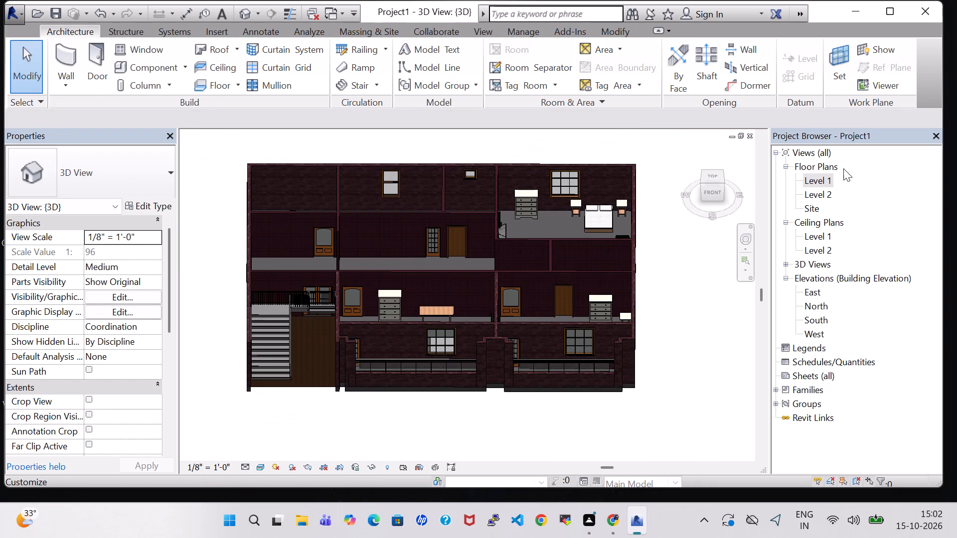
On the Level 1 plan, place a Chair-Corbu.0001 chair against the Drawing Room's north wall, about 8' 11" from the room's east wall.
double_click(816, 181)
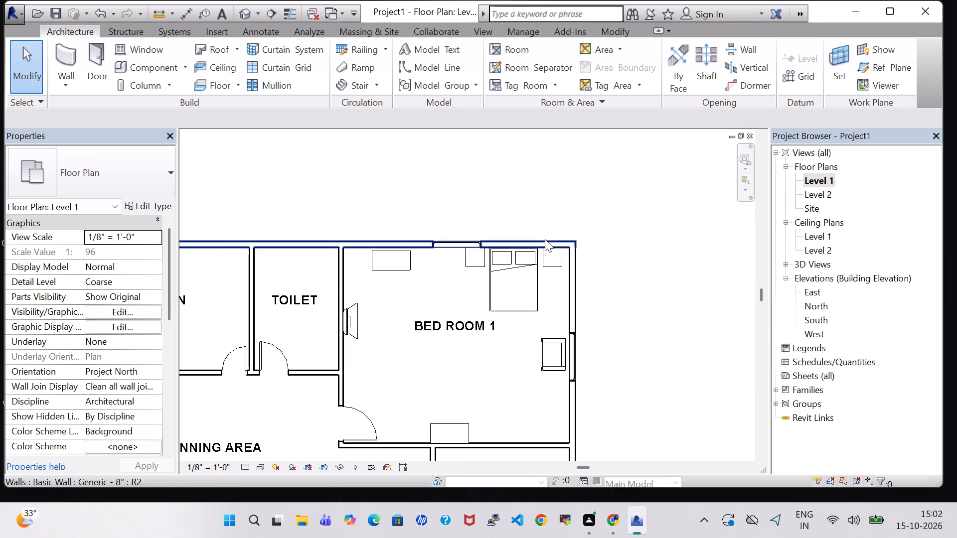
scroll(545, 239, "down", 4)
middle_click_drag(616, 276, 653, 204)
scroll(653, 204, "down", 1)
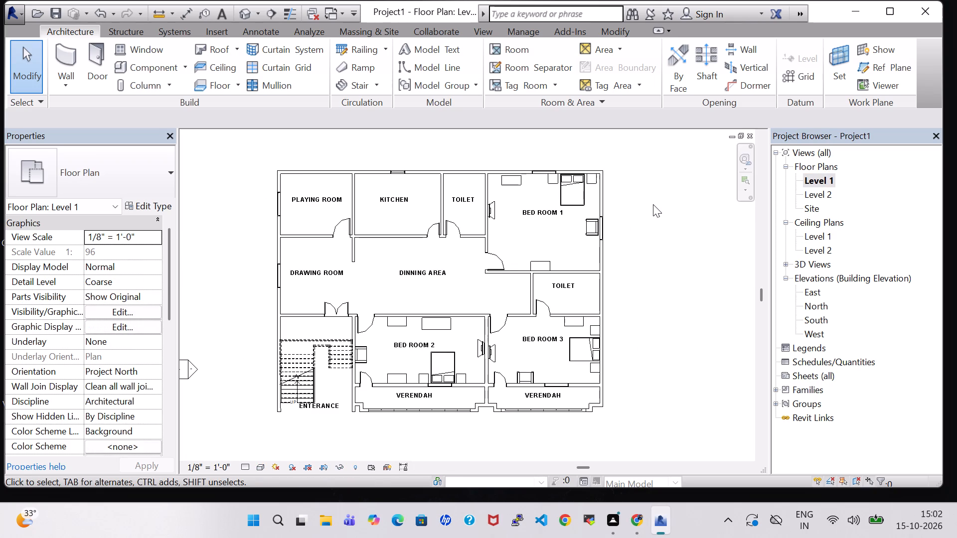
middle_click(653, 204)
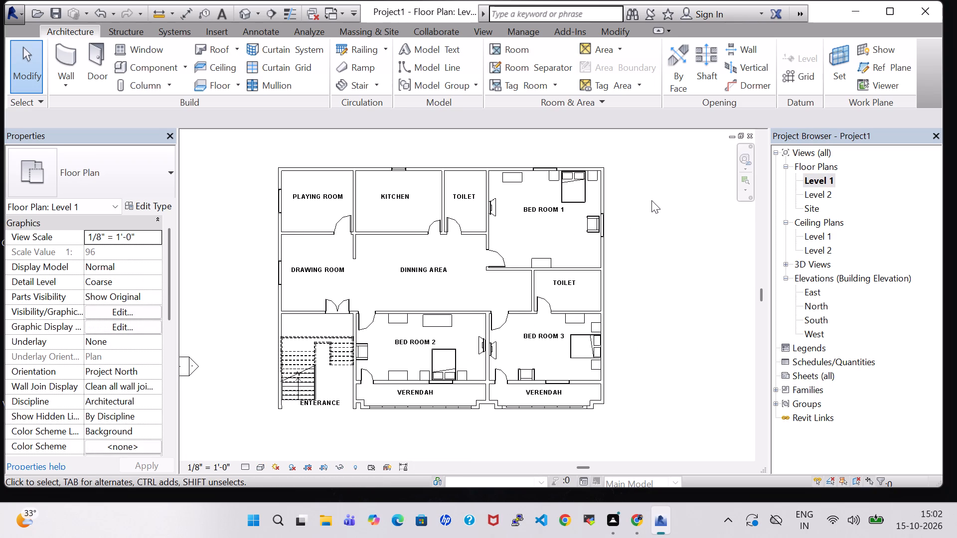
middle_click_drag(644, 225, 667, 234)
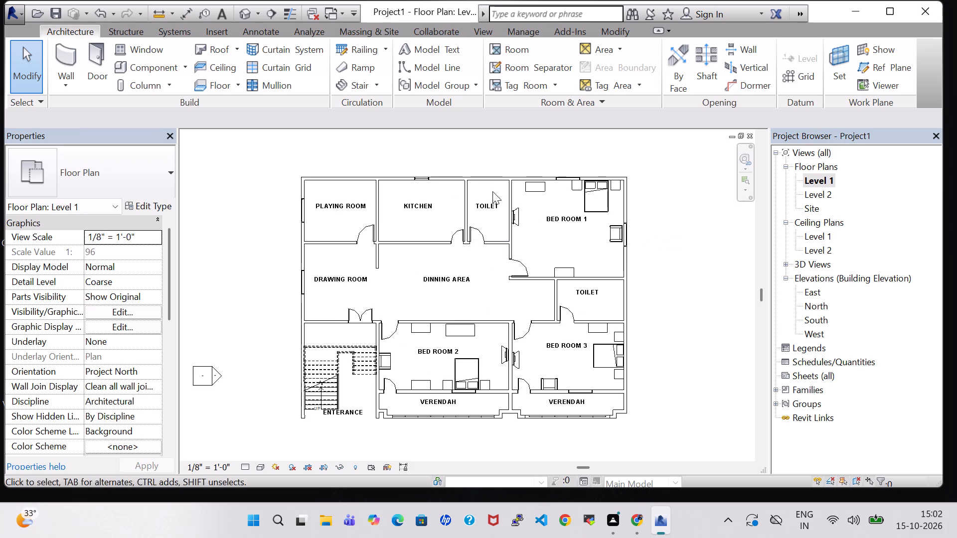
left_click(136, 69)
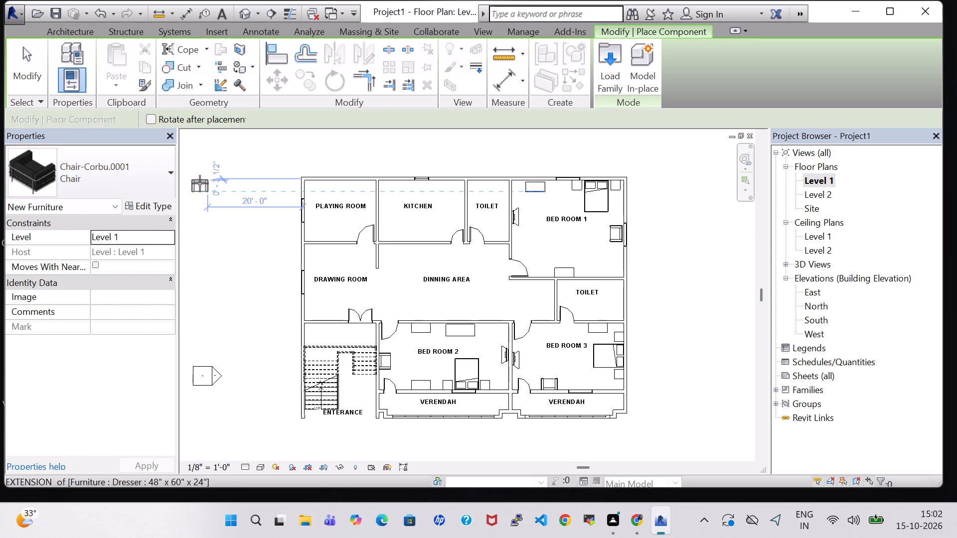
scroll(200, 183, "up", 4)
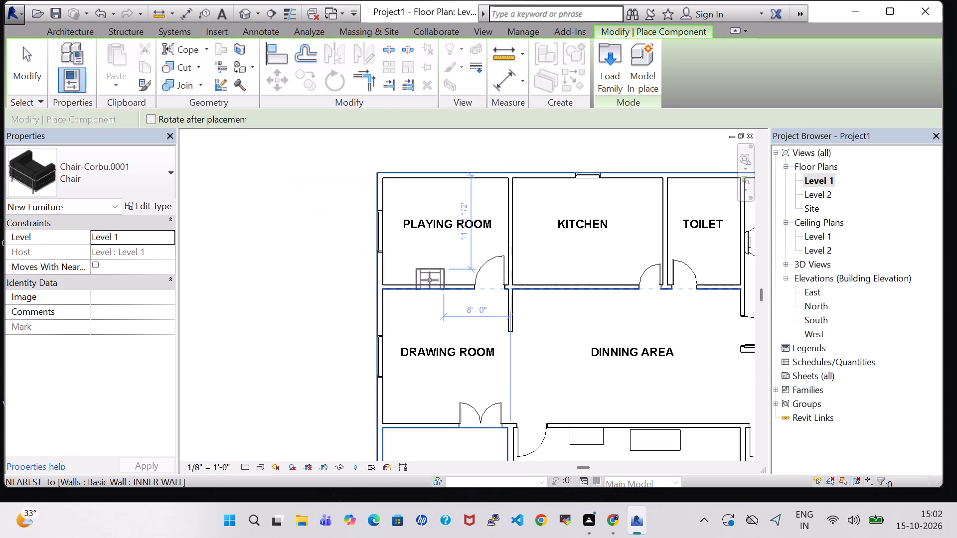
left_click(423, 300)
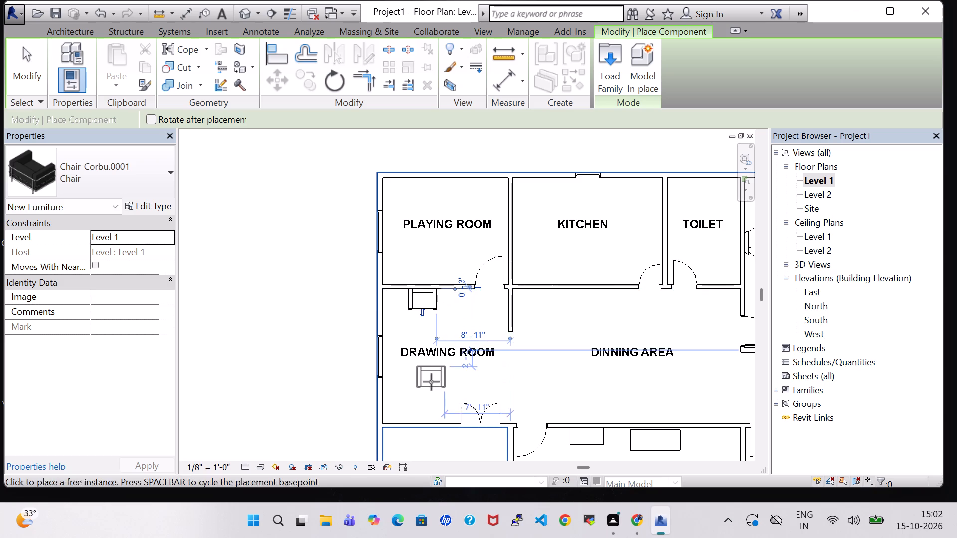
key("Escape")
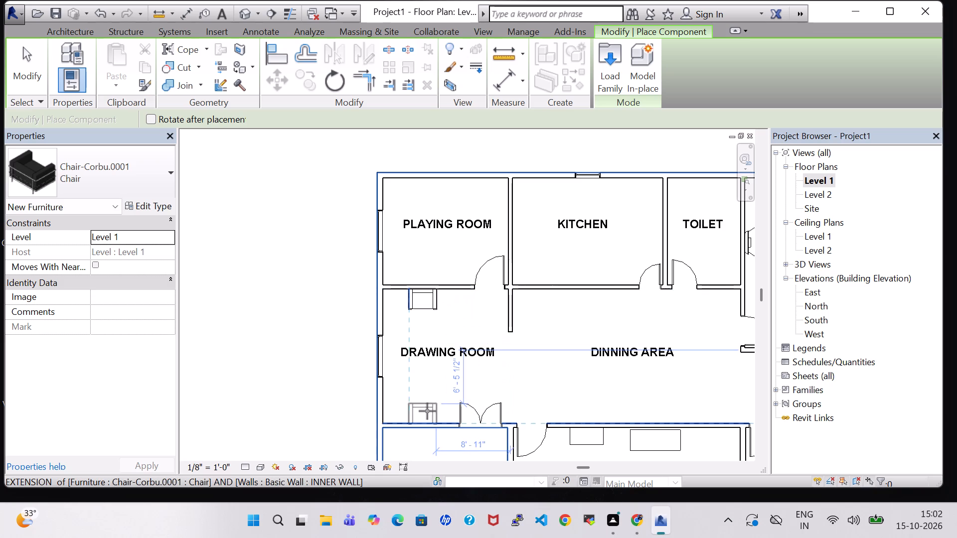
key("Escape")
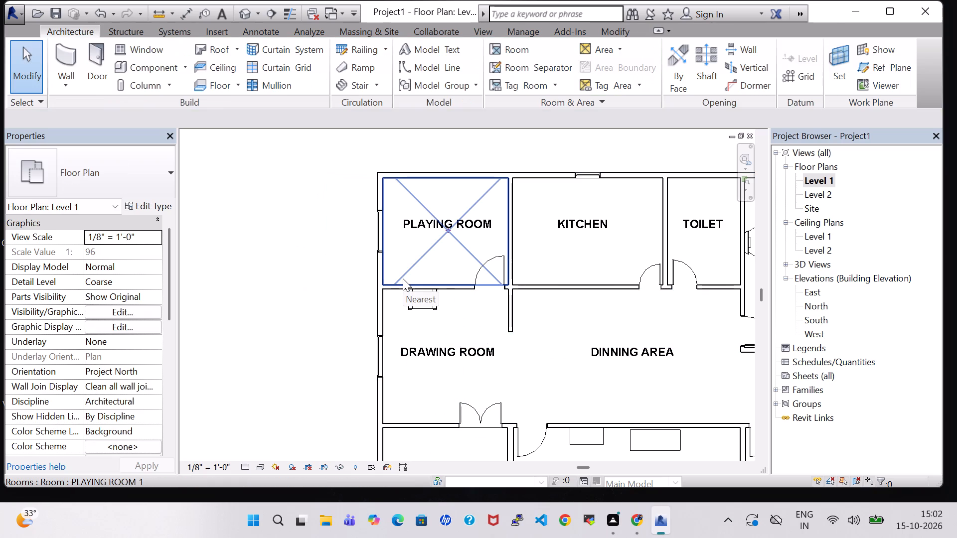
Load the Credenza family from the US Imperial library's Furniture Storage folder.
left_click(151, 66)
left_click(616, 72)
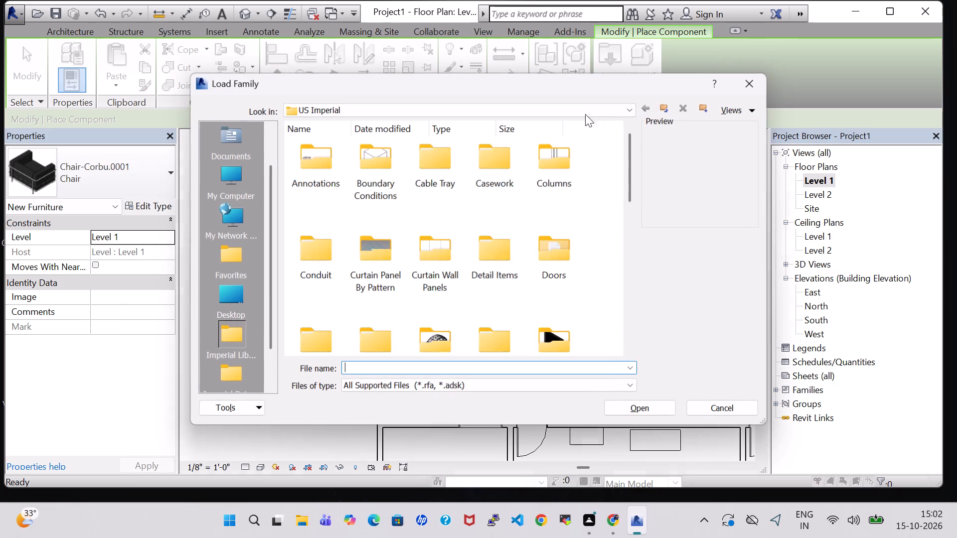
scroll(563, 145, "down", 1)
double_click(569, 220)
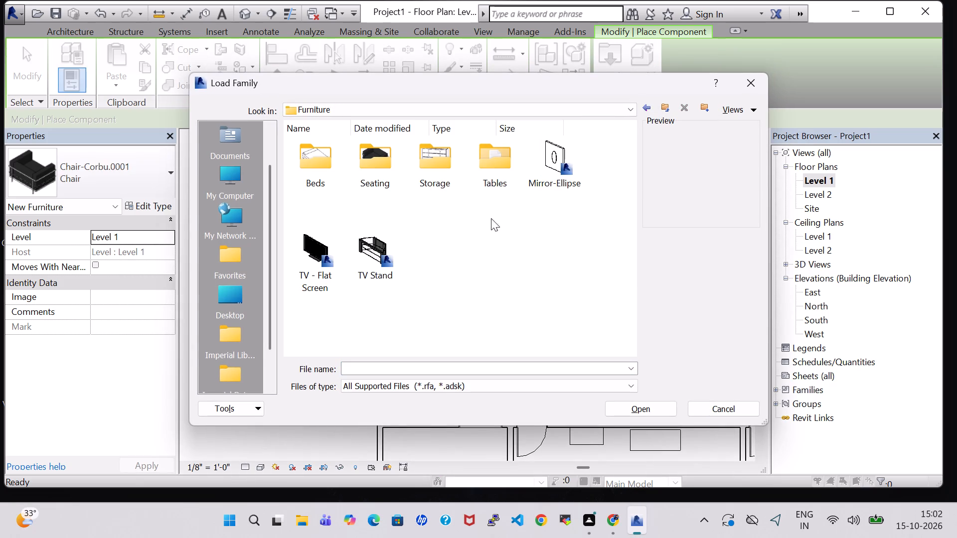
double_click(442, 161)
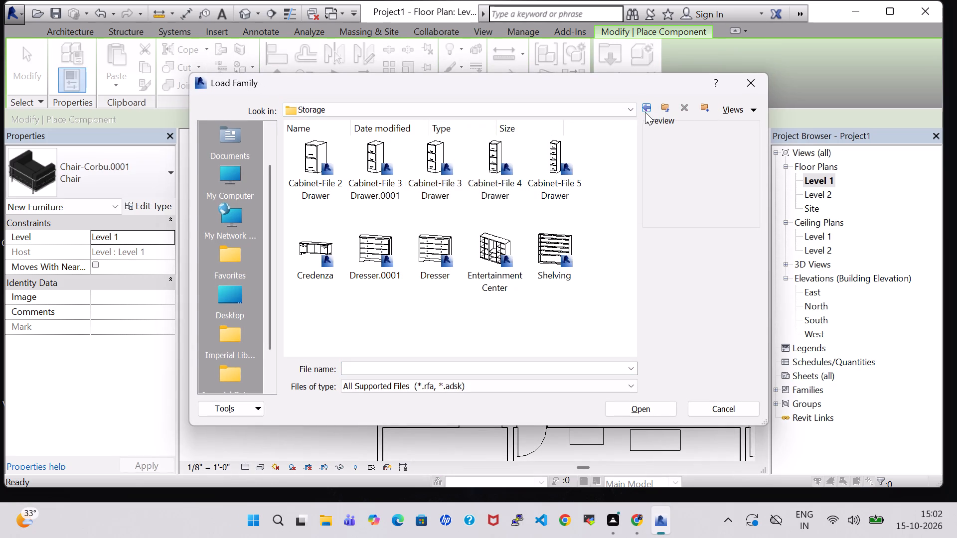
left_click(310, 250)
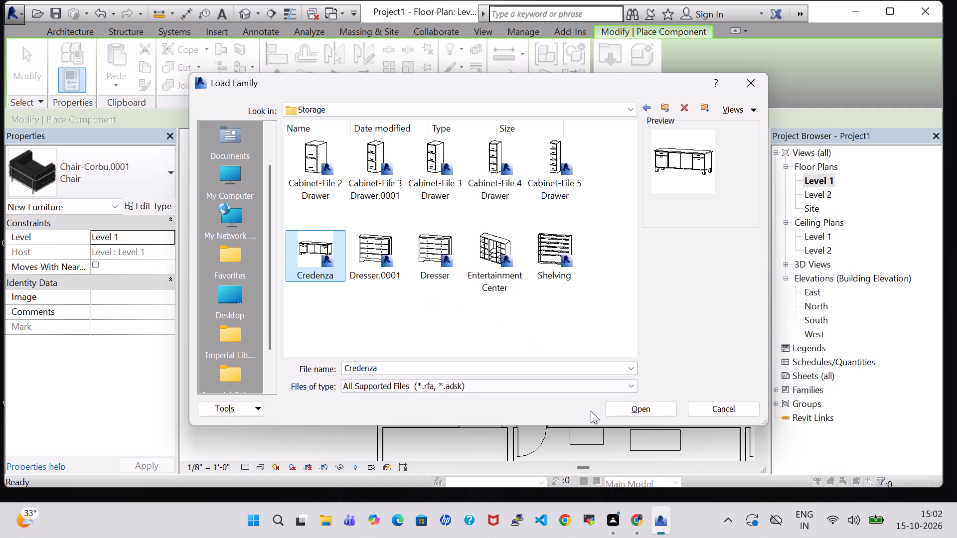
left_click(648, 415)
scroll(413, 245, "up", 2)
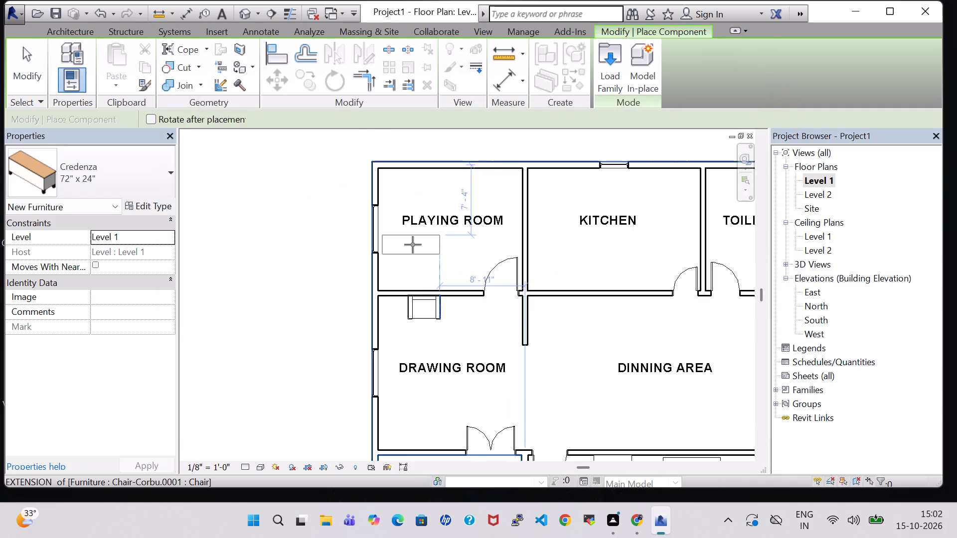
Place a 72" x 36" Desk in the Playing Room with its long side against the west wall, by the window.
left_click(125, 175)
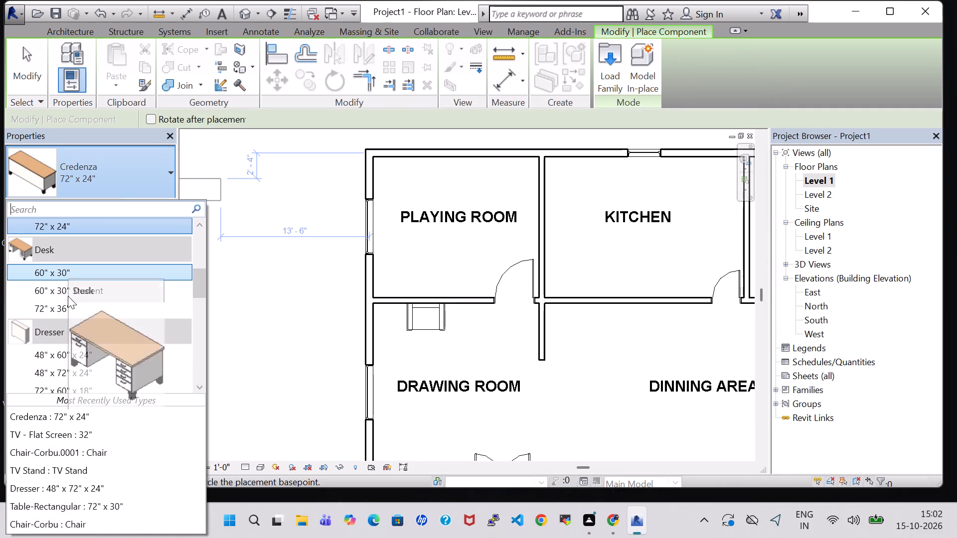
left_click(74, 308)
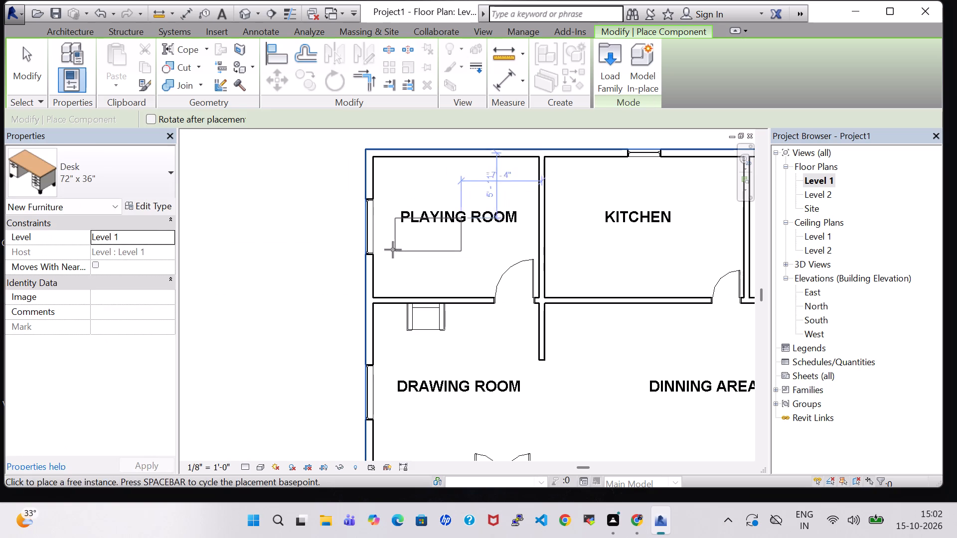
key("space")
scroll(405, 259, "up", 4)
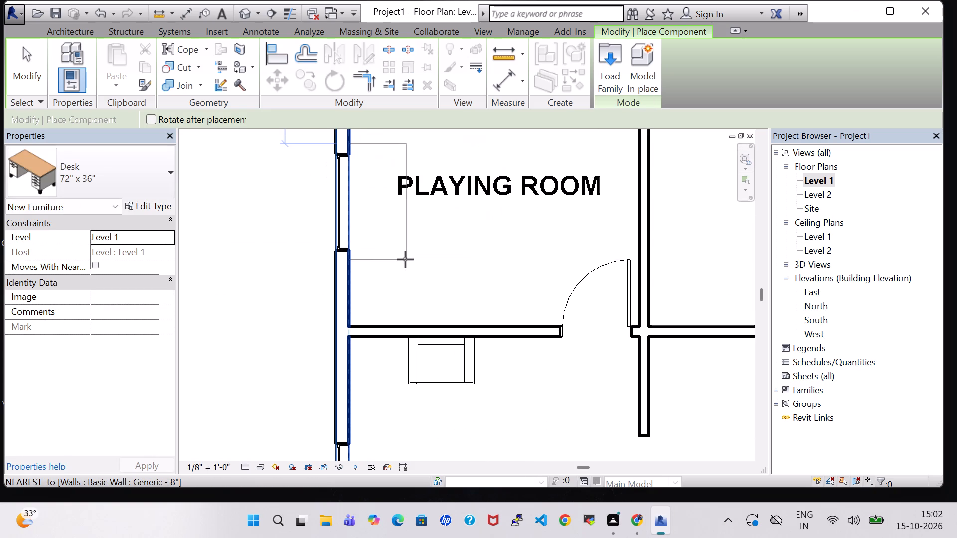
left_click(405, 259)
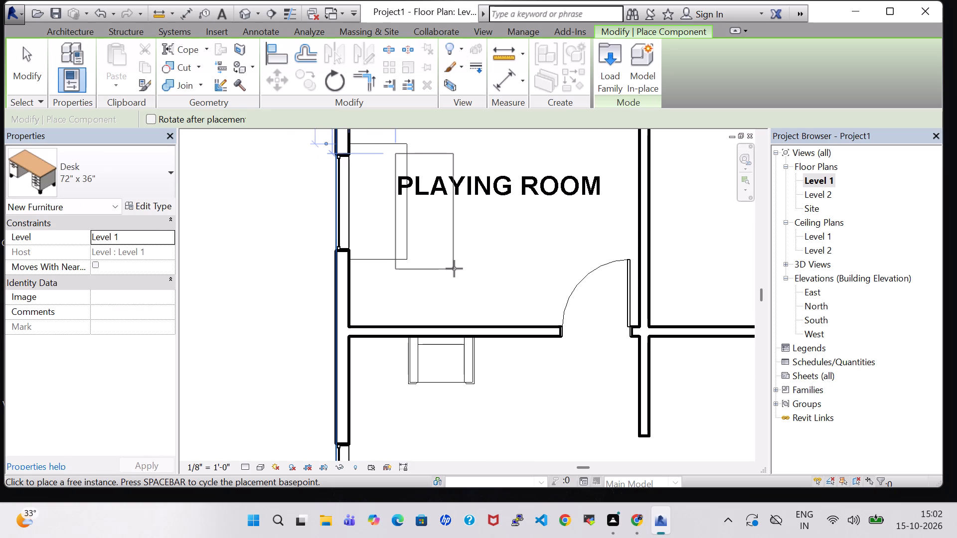
key("Escape")
key("Escape")
middle_click_drag(452, 233, 423, 293)
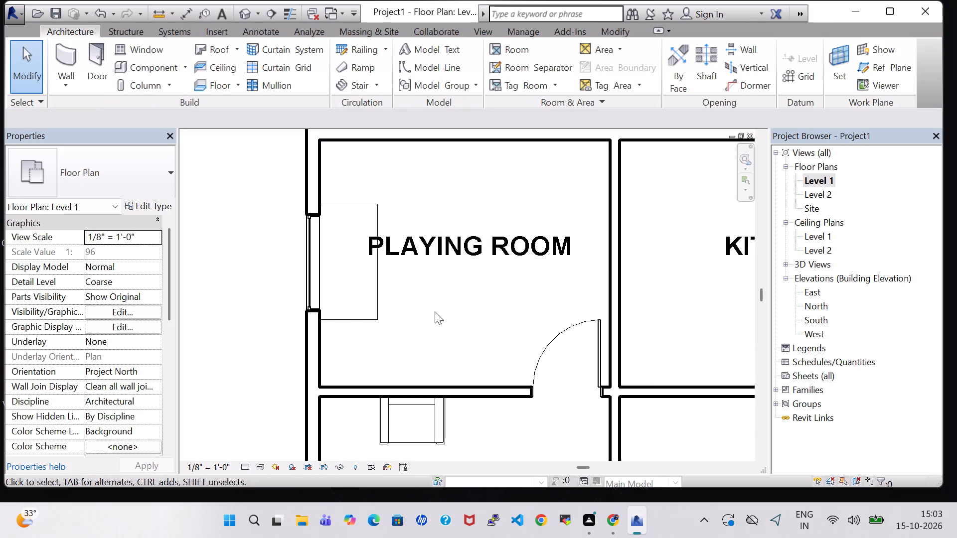
Place a TV Stand against the Playing Room's north wall, about 8' 9" from the room's east wall.
scroll(623, 237, "down", 2)
middle_click_drag(623, 237, 479, 237)
scroll(479, 238, "down", 4)
left_click(162, 65)
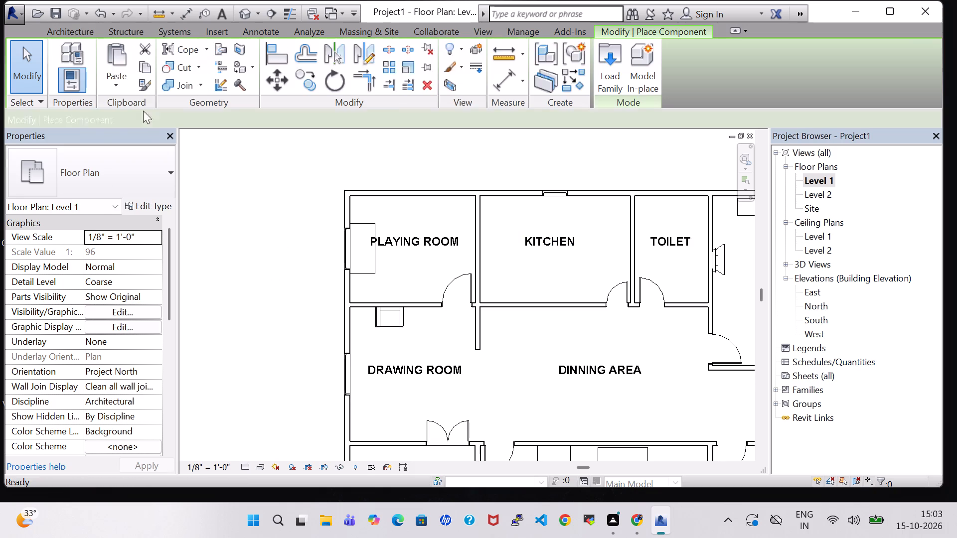
left_click(101, 181)
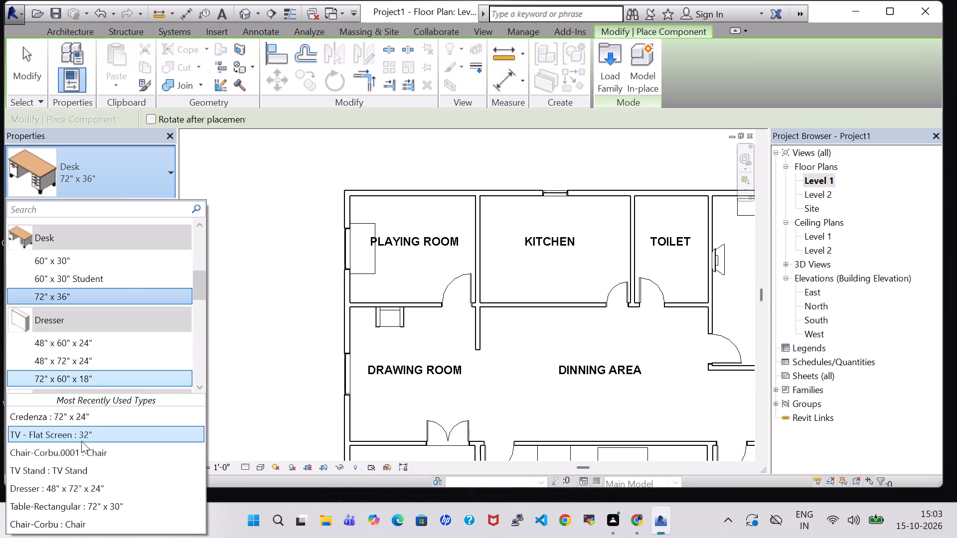
left_click(50, 475)
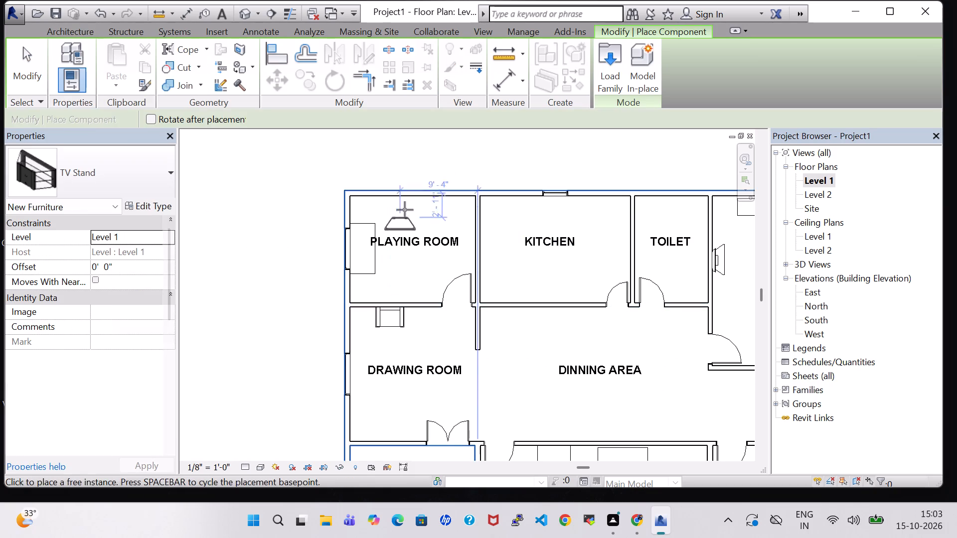
scroll(405, 209, "up", 4)
left_click(405, 190)
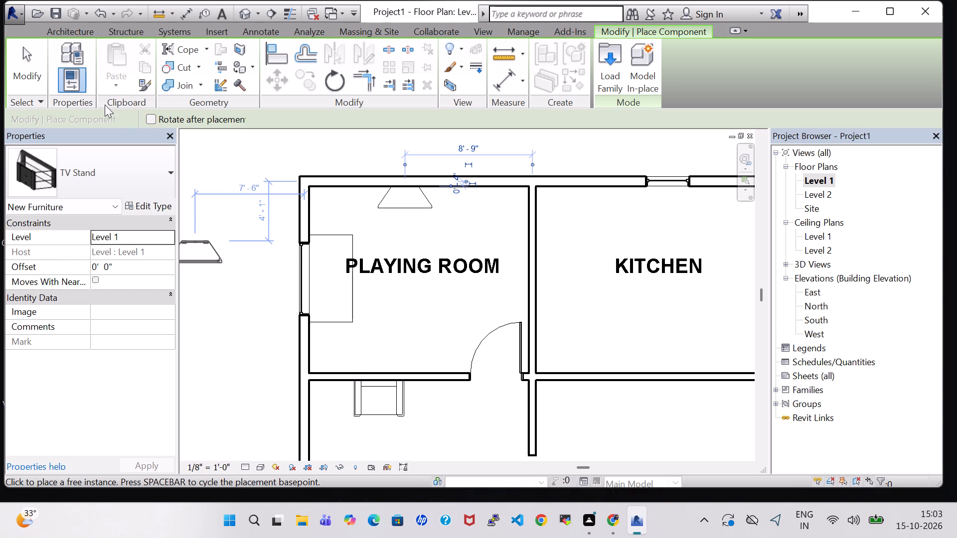
Place a 32" TV - Flat Screen on the Playing Room's TV stand, with its back at the north wall.
left_click(130, 176)
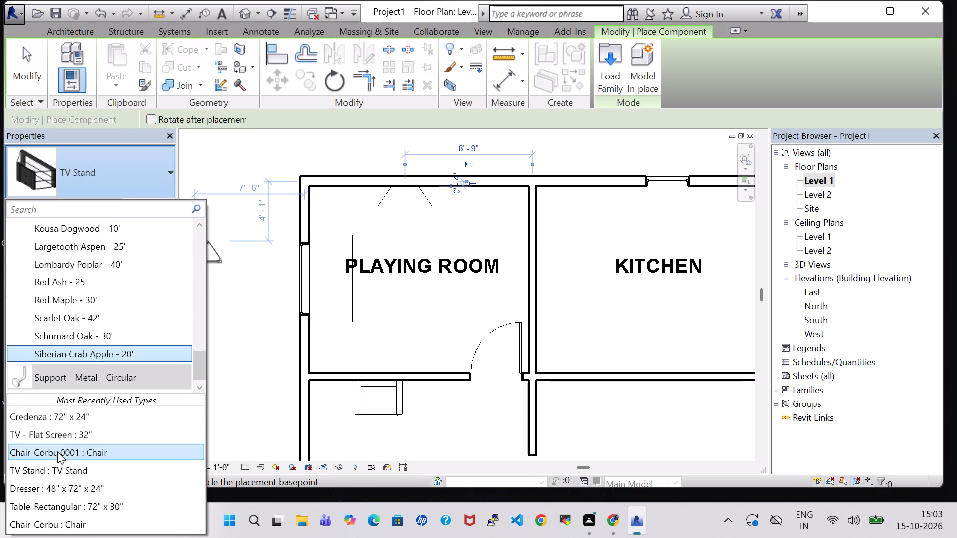
left_click(57, 437)
scroll(492, 288, "up", 4)
middle_click_drag(367, 151, 397, 244)
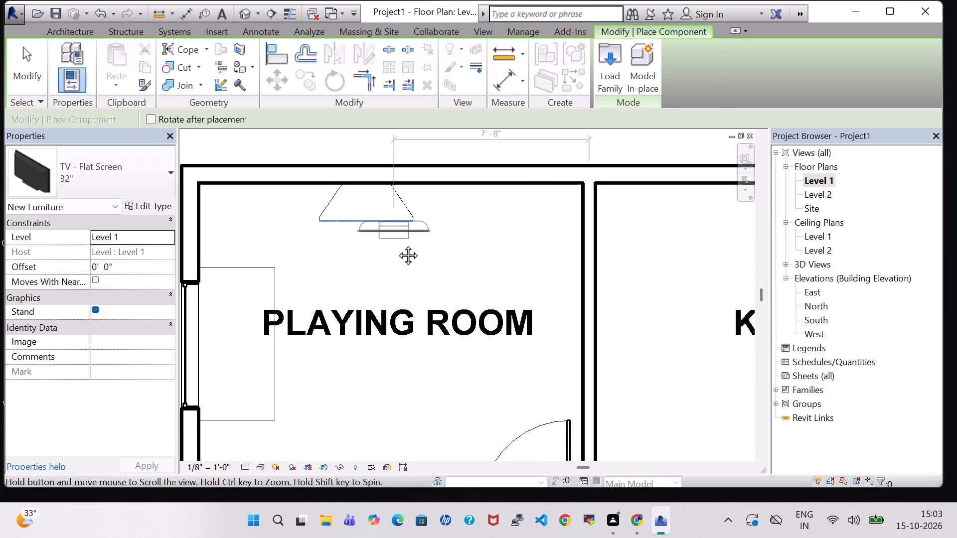
middle_click_drag(397, 244, 397, 249)
scroll(372, 240, "up", 4)
scroll(364, 188, "up", 3)
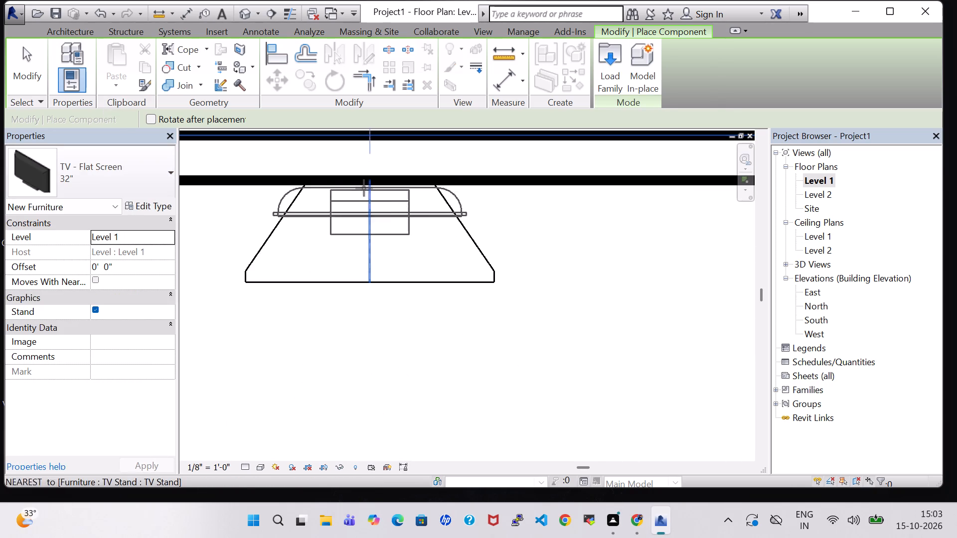
left_click(358, 184)
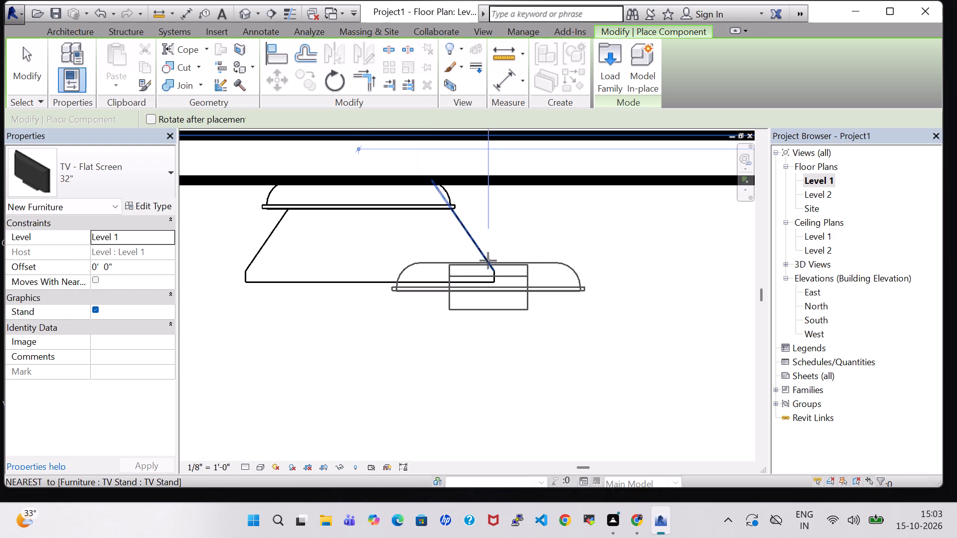
key("Escape")
key("Escape")
Set the Playing Room TV's offset to 3' 0".
left_click(401, 210)
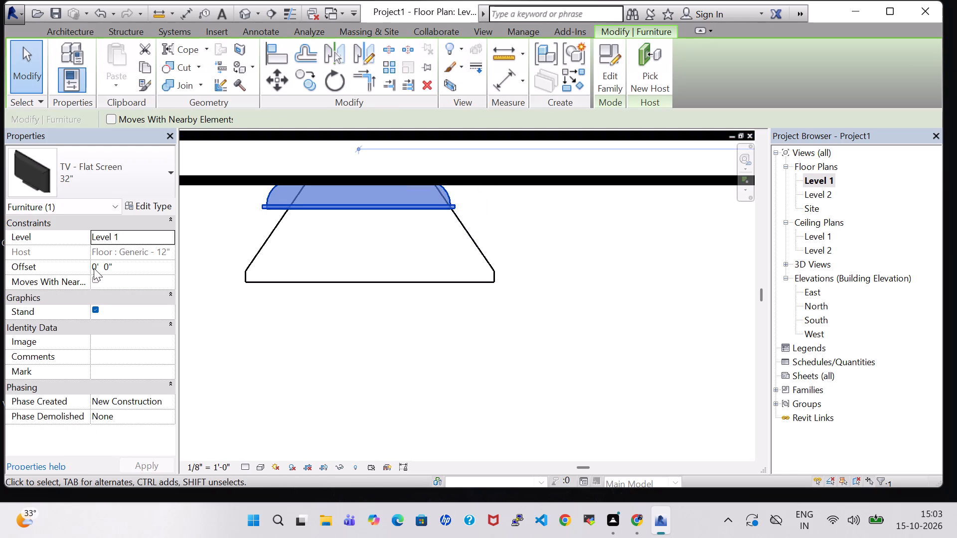
left_click(95, 268)
key("Right")
key("BackSpace")
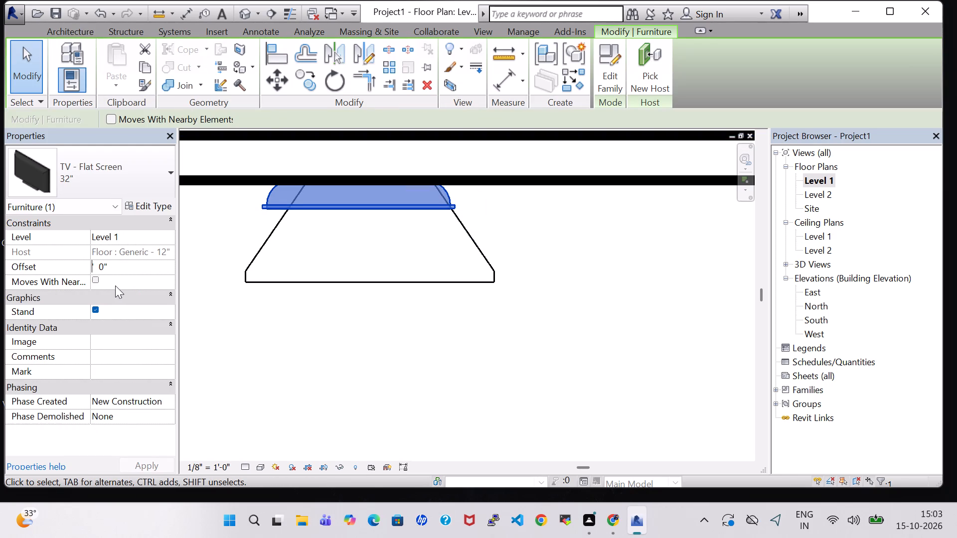
key("3")
key("Return")
scroll(586, 298, "down", 3)
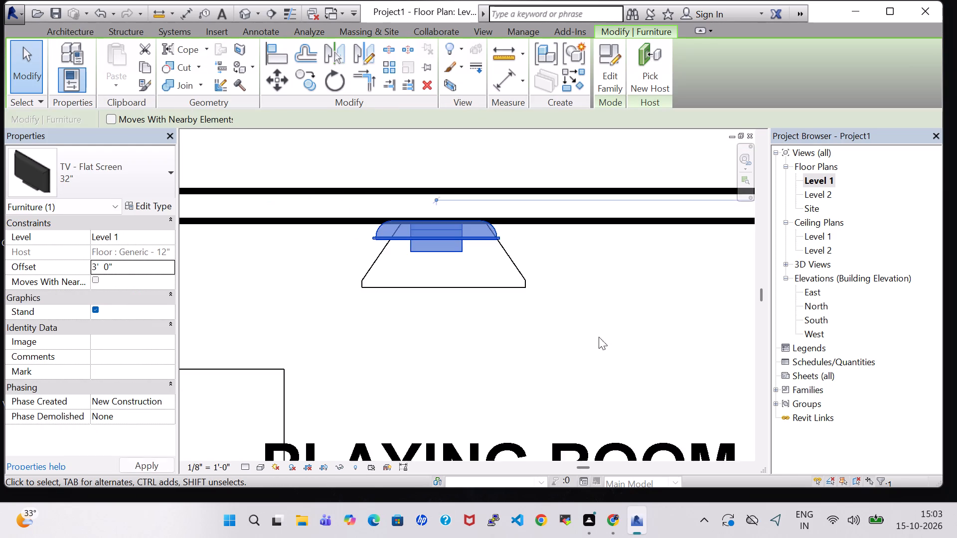
Move the desk off the Playing Room's west wall, rotate it 90°, and set its long side against the south wall, about 2' 5" from the west wall.
middle_click_drag(626, 361, 471, 297)
middle_click_drag(216, 360, 584, 296)
scroll(216, 360, "down", 1)
left_click(503, 250)
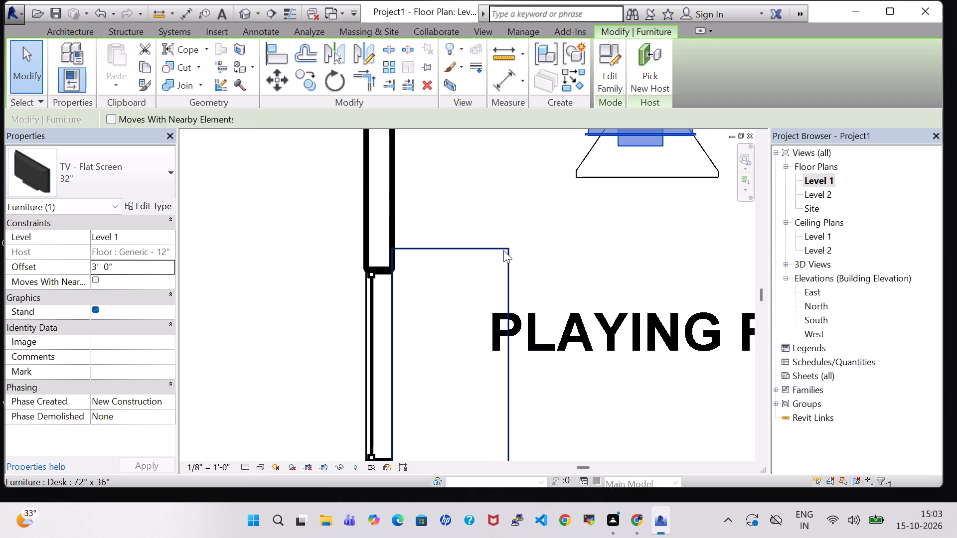
scroll(539, 260, "down", 3)
middle_click(473, 360)
scroll(473, 360, "down", 2)
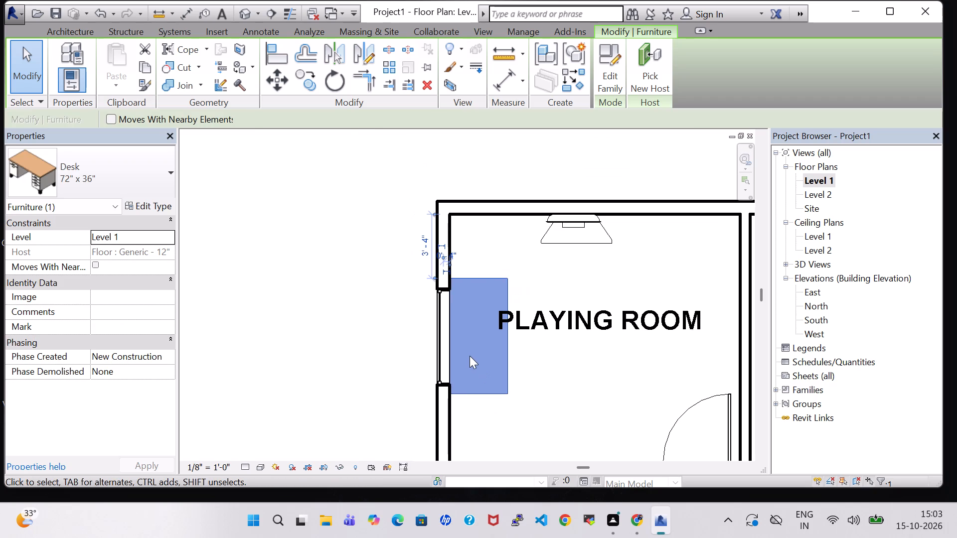
middle_click_drag(549, 386, 492, 371)
middle_click_drag(427, 338, 454, 347)
middle_click_drag(535, 349, 405, 317)
scroll(405, 317, "down", 5)
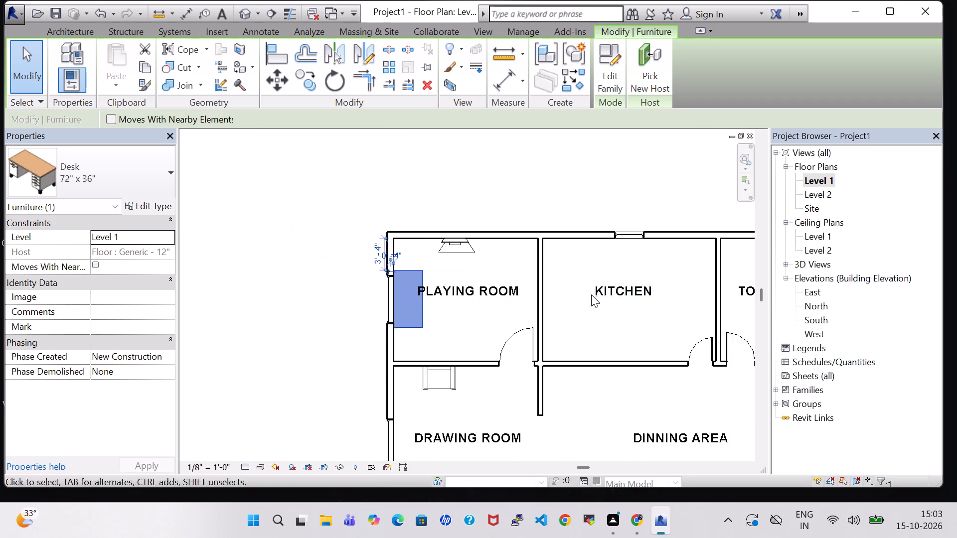
middle_click_drag(593, 294, 530, 266)
scroll(593, 294, "up", 1)
left_click_drag(324, 294, 378, 297)
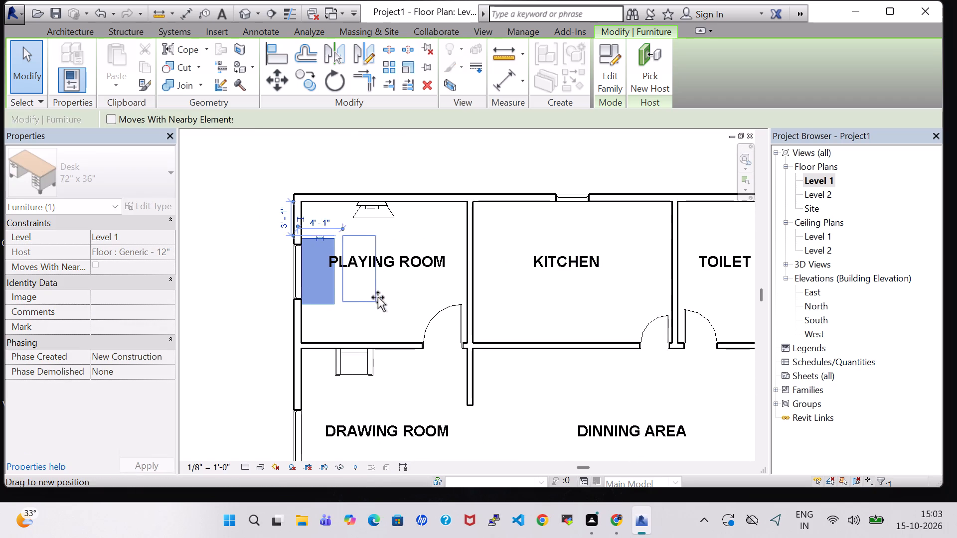
left_click_drag(378, 297, 380, 299)
left_click(380, 299)
key("space")
left_click_drag(371, 319, 379, 301)
left_click(373, 307)
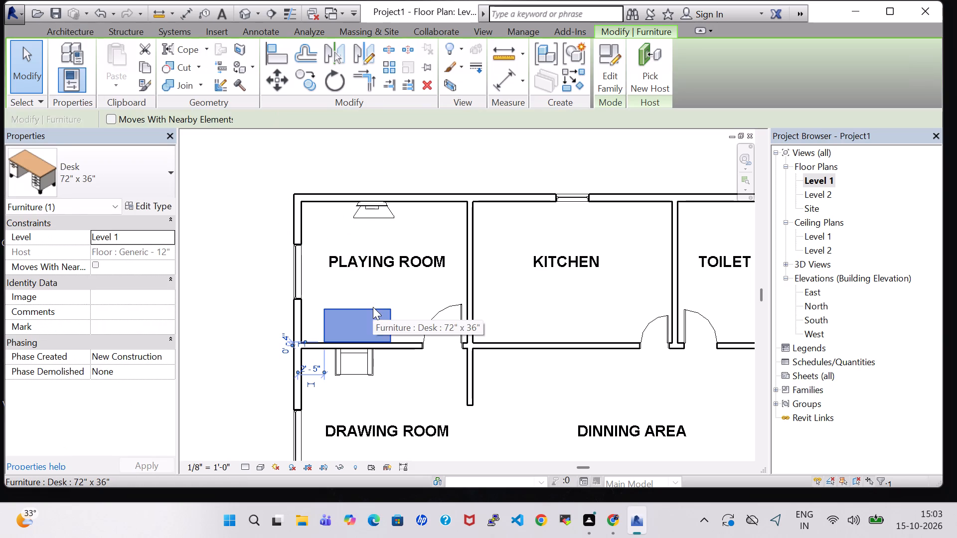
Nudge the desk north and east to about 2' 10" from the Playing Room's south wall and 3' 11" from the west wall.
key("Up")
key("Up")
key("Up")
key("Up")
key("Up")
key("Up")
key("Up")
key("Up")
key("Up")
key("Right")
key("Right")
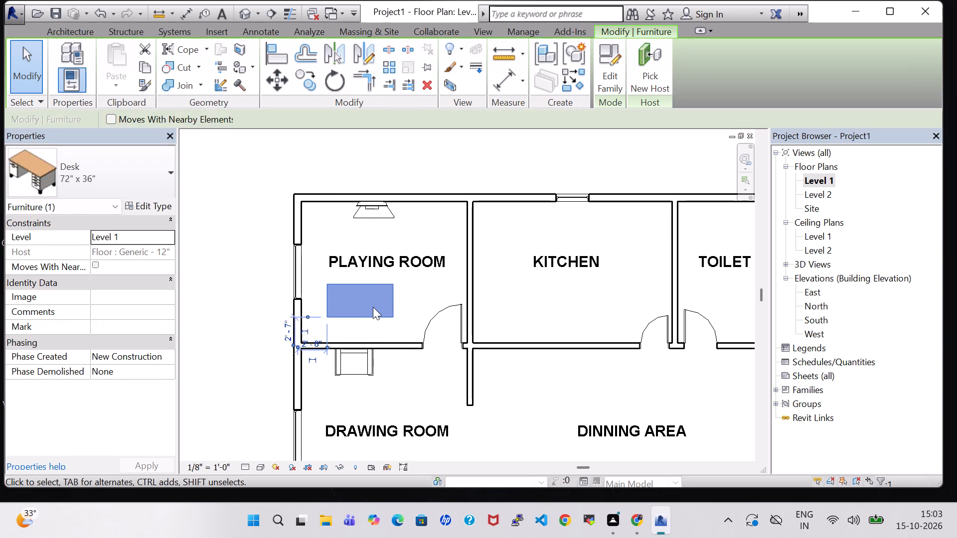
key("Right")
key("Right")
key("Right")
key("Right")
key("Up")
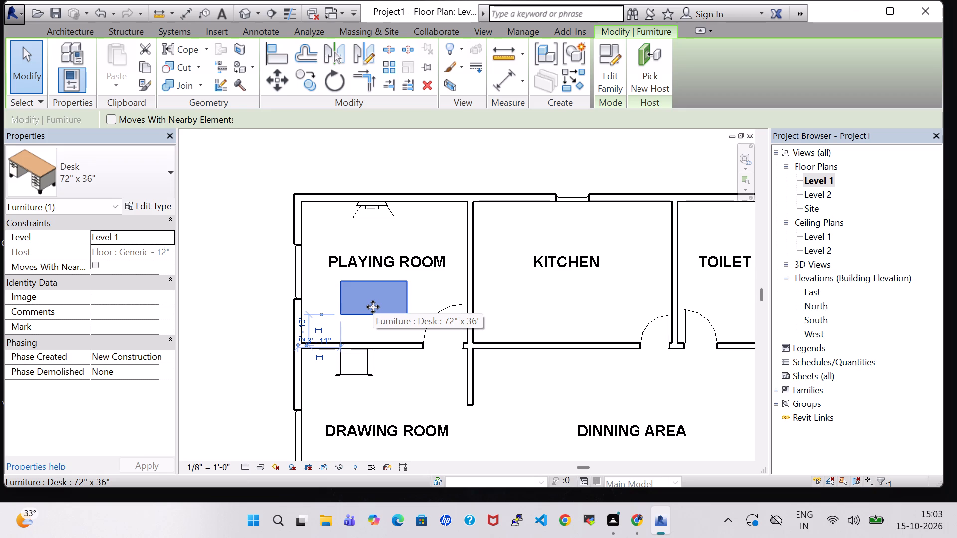
Rotate the desk another 90° and move it back against the Playing Room's west wall, about 2' 7" from the south wall.
key("space")
left_click_drag(422, 311, 355, 288)
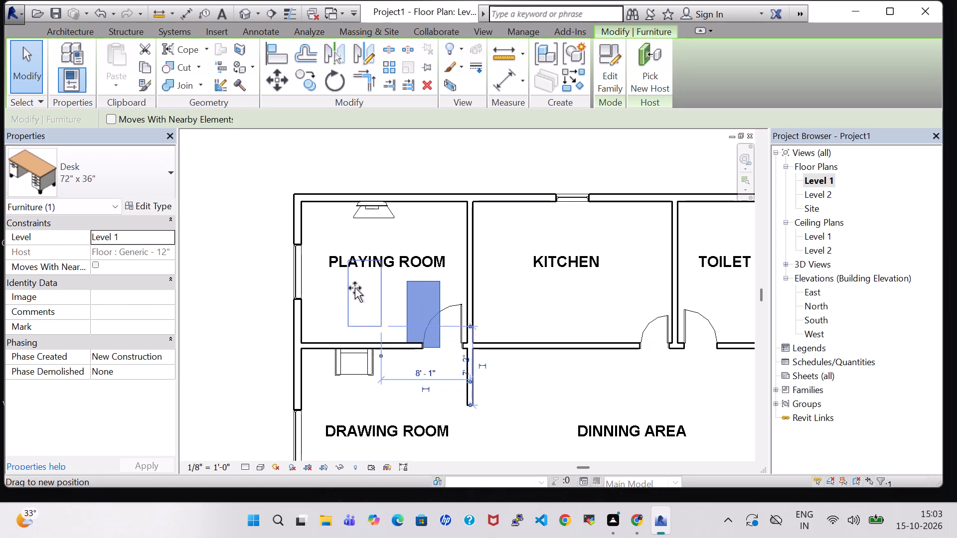
left_click_drag(355, 288, 319, 281)
left_click(449, 157)
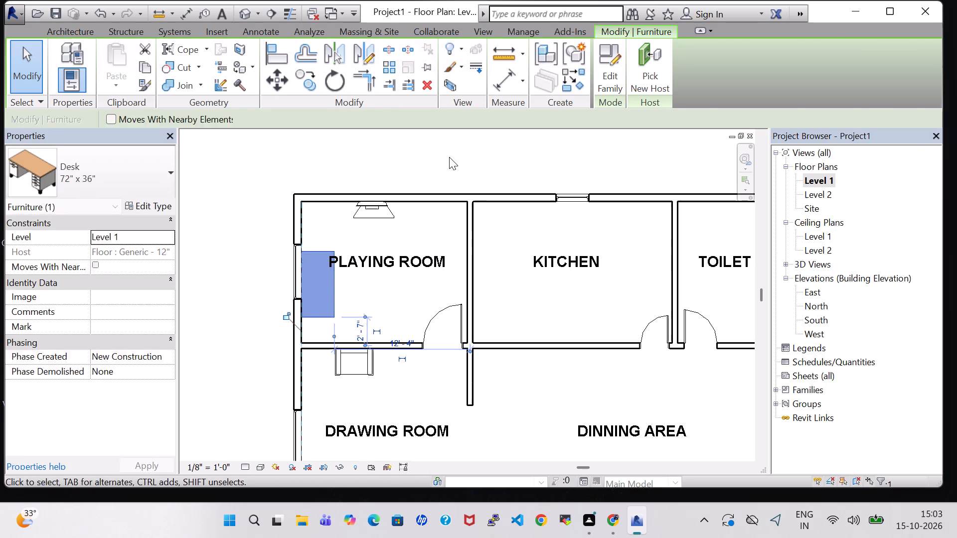
Load the Chair-Desk family from the US Imperial library's Furniture Seating folder.
left_click(158, 63)
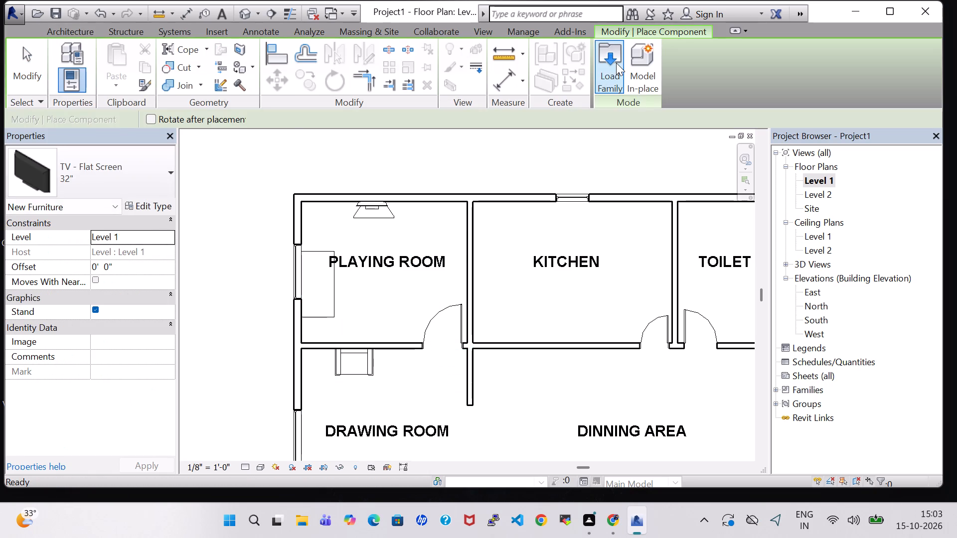
left_click(616, 63)
scroll(600, 225, "down", 2)
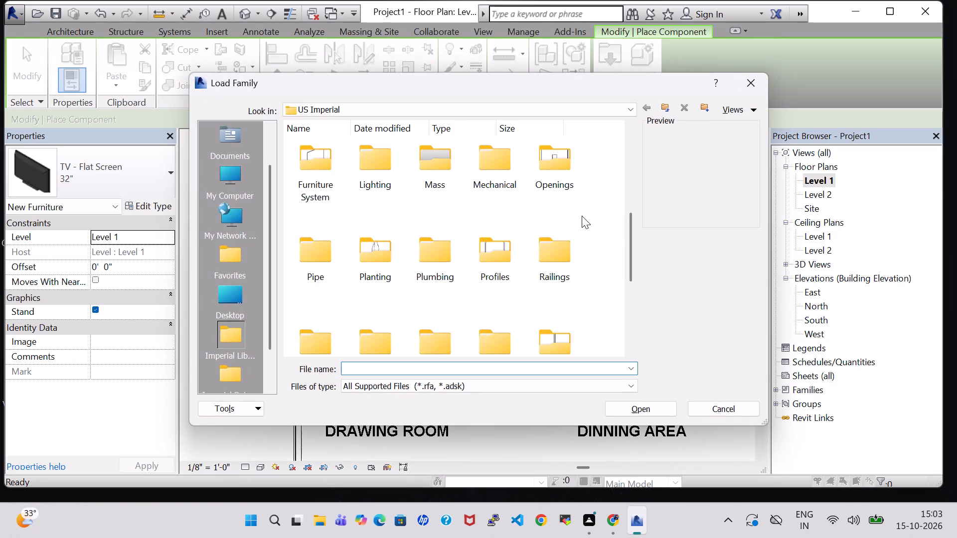
scroll(581, 215, "up", 1)
double_click(557, 209)
double_click(385, 167)
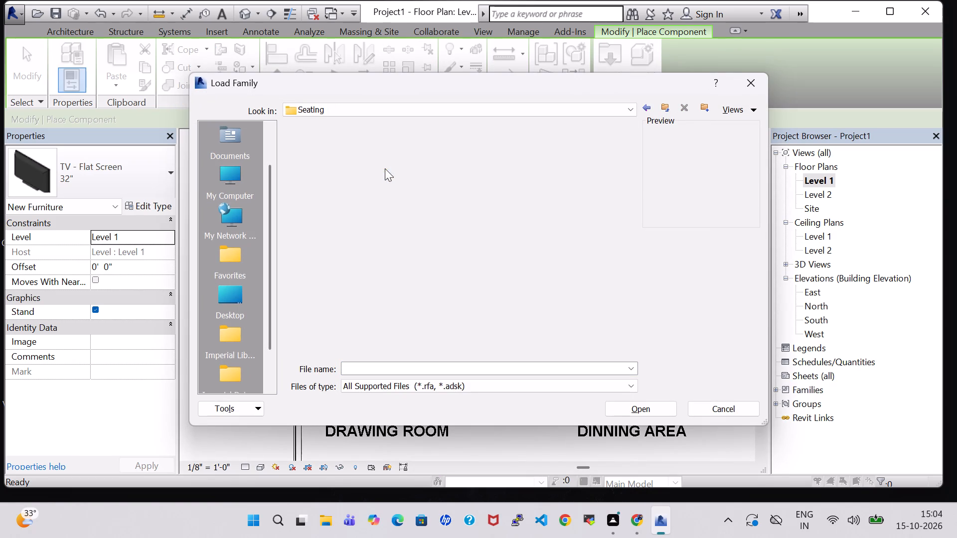
left_click(551, 171)
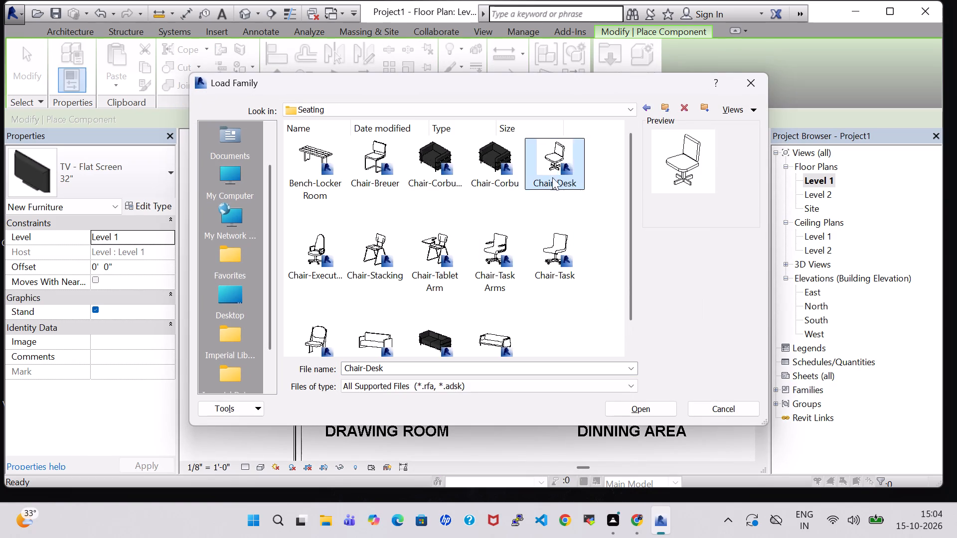
left_click(615, 409)
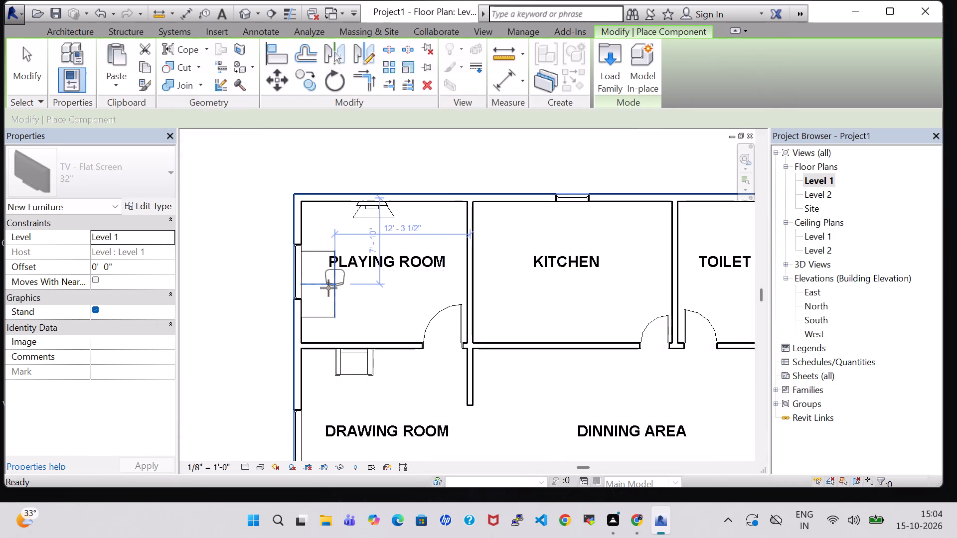
Place a Chair-Desk facing the Playing Room desk, about 5' 0" from the west wall and 8' 0" from the north wall.
scroll(328, 288, "up", 3)
key("space")
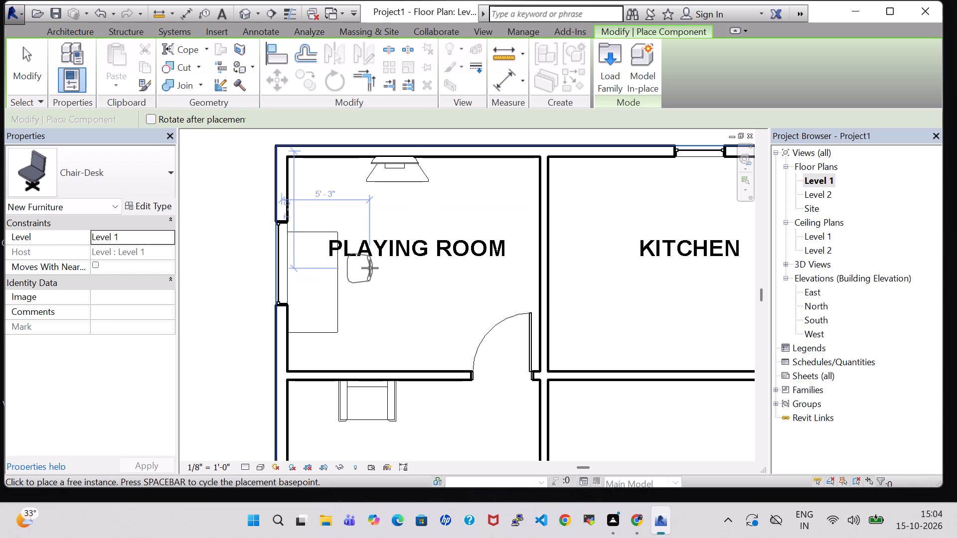
left_click(365, 285)
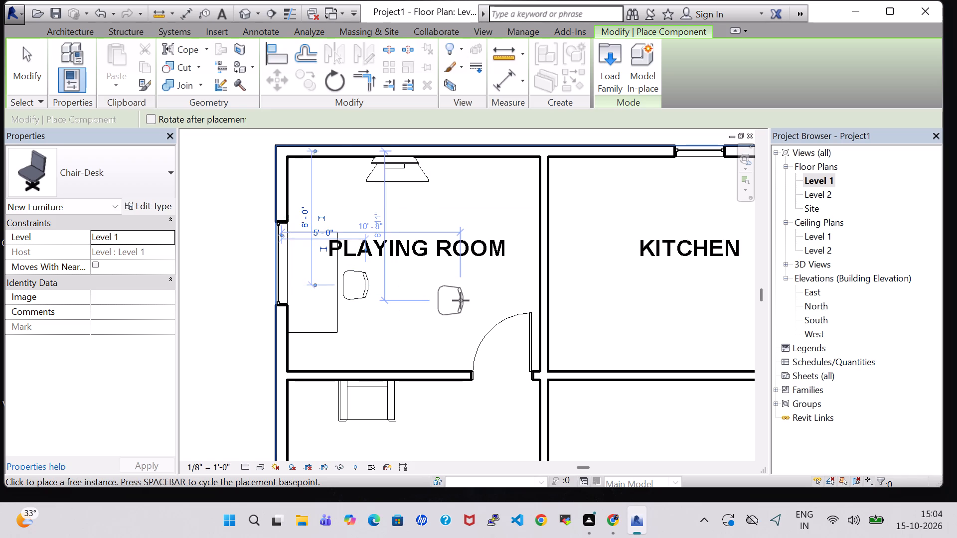
key("Escape")
key("Escape")
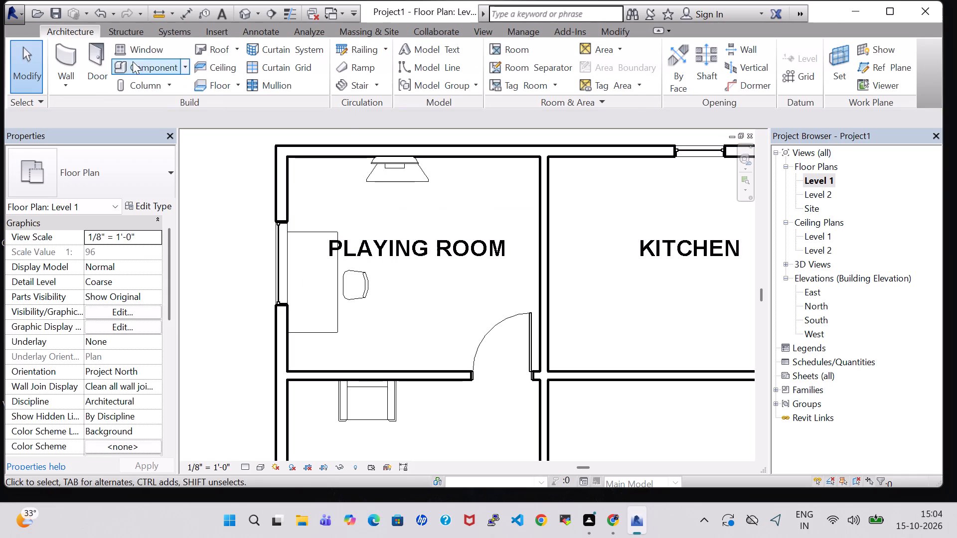
Load the Cabinet-File 2 Drawer family from the US Imperial library's Furniture Storage folder.
left_click(135, 64)
left_click(618, 67)
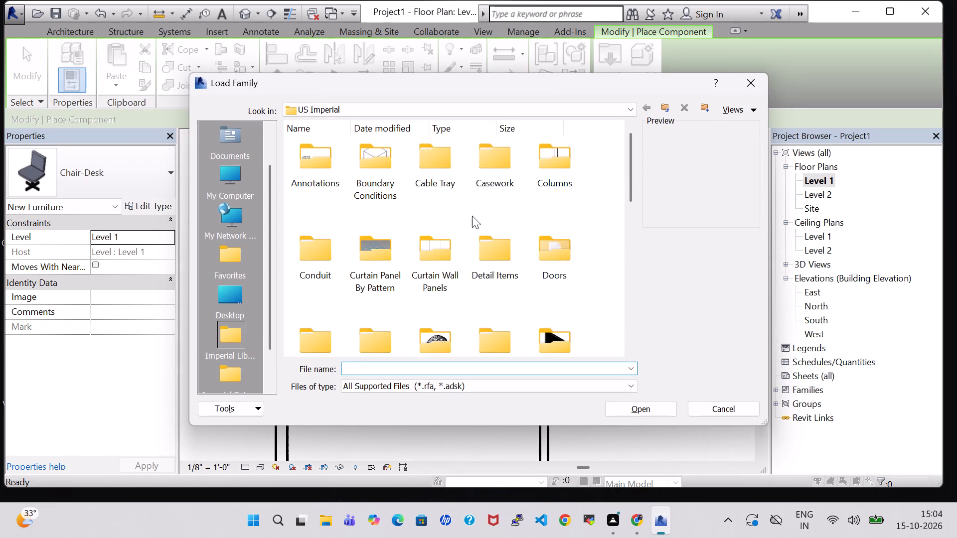
double_click(563, 250)
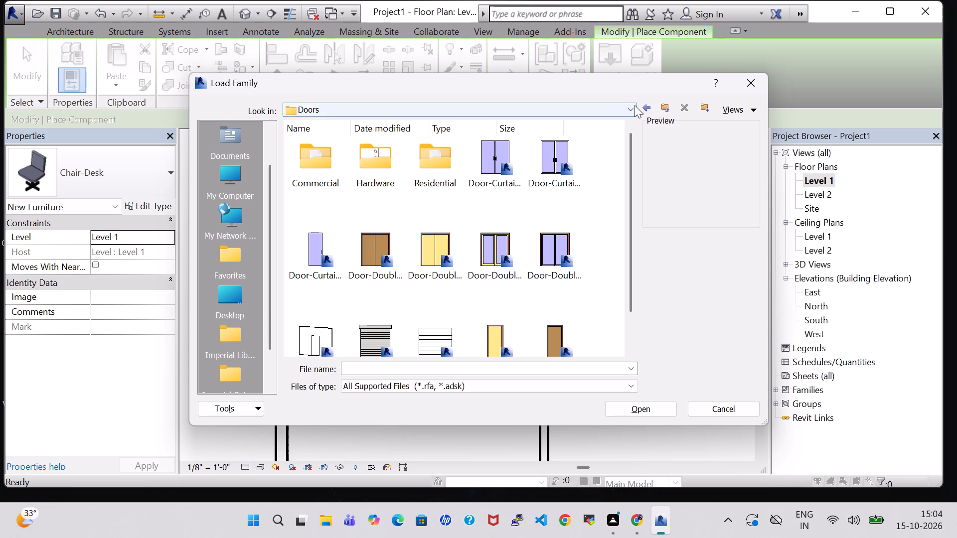
left_click(650, 103)
scroll(597, 197, "down", 1)
double_click(542, 200)
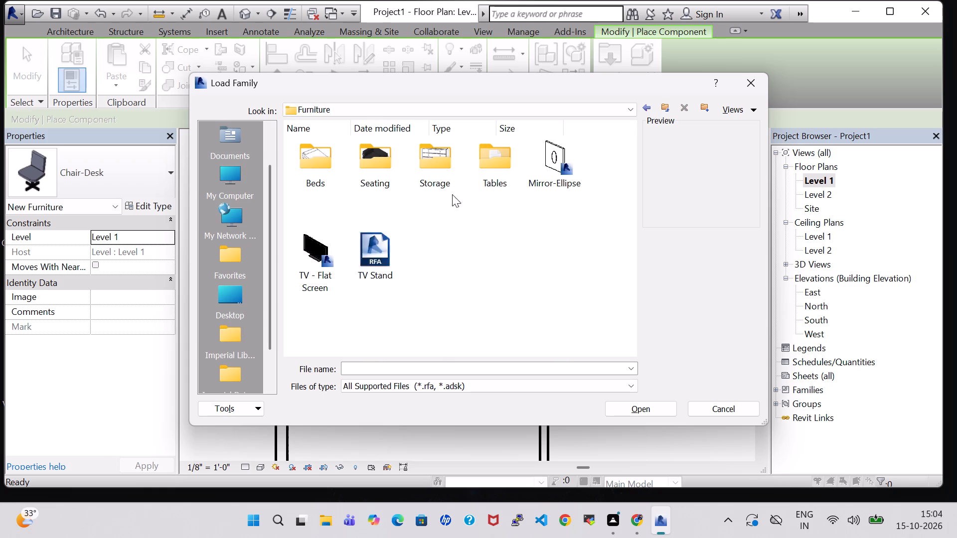
double_click(419, 176)
left_click(321, 171)
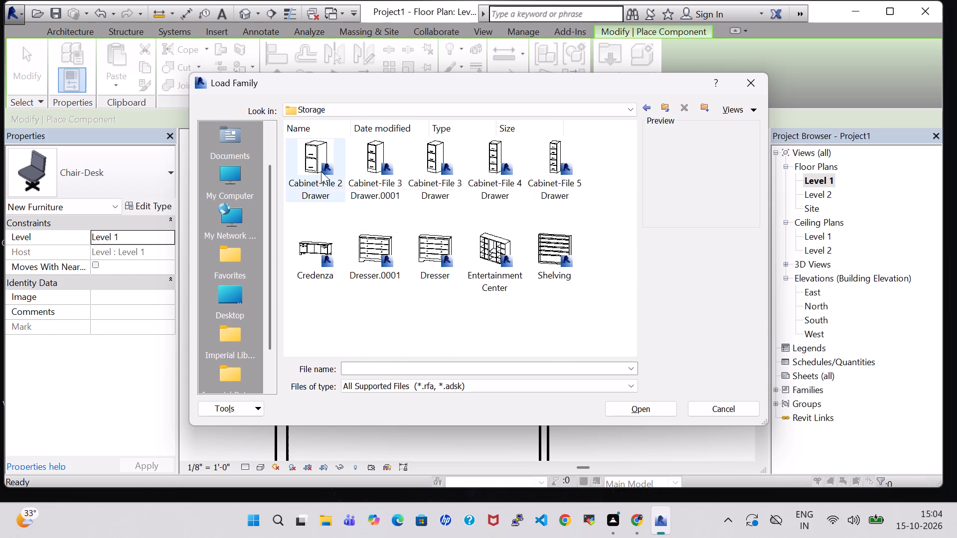
left_click(629, 403)
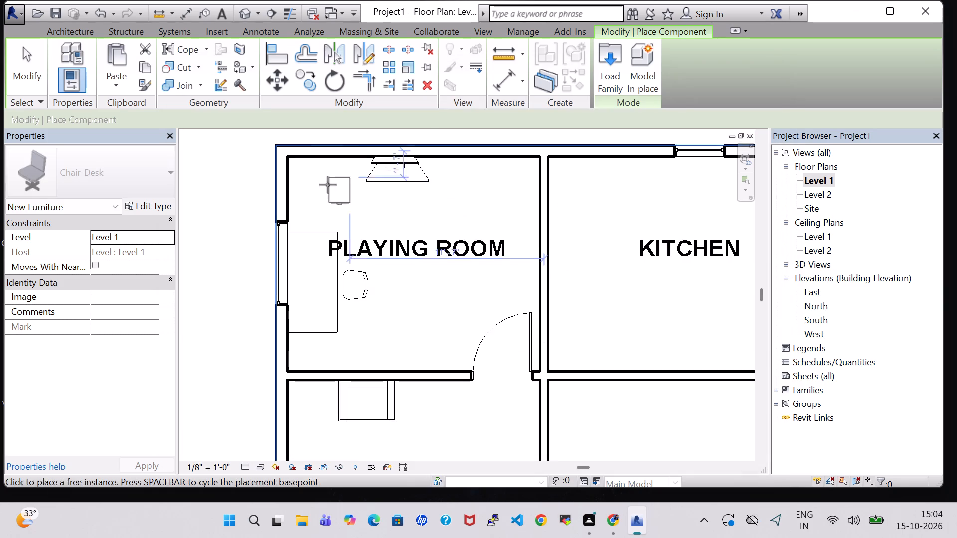
Place a 15" x 18" Cabinet-File 2 Drawer against the Playing Room's north wall near the northwest corner, about 13' 5" from the east wall.
left_click(309, 174)
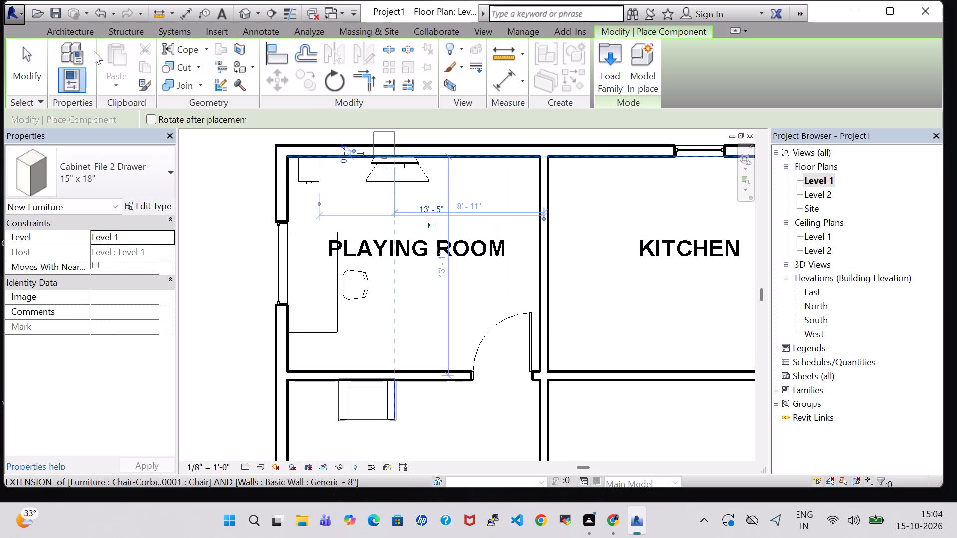
key("Escape")
key("Escape")
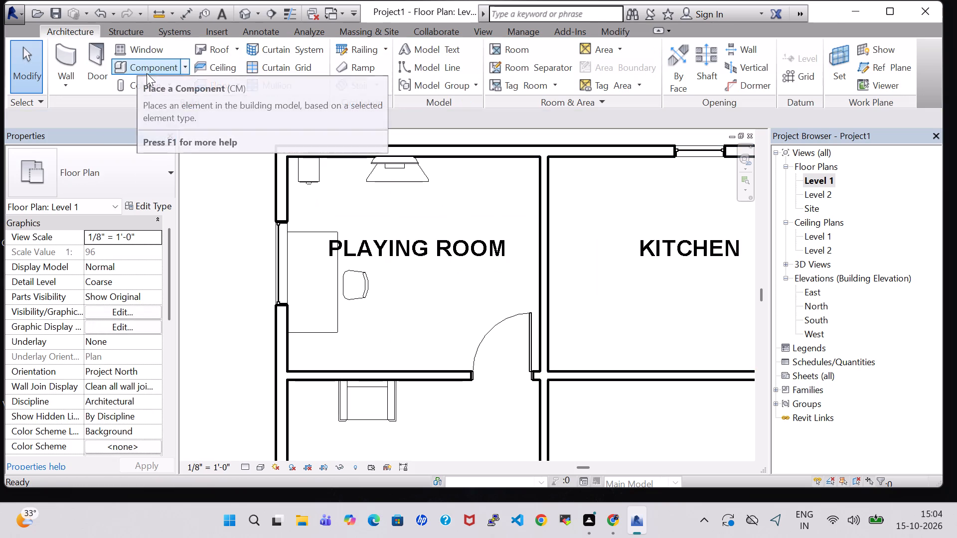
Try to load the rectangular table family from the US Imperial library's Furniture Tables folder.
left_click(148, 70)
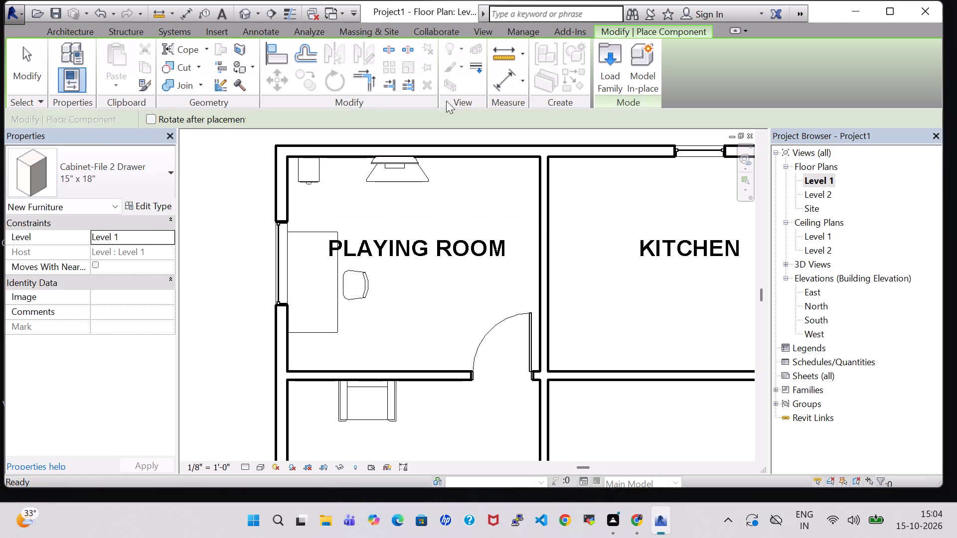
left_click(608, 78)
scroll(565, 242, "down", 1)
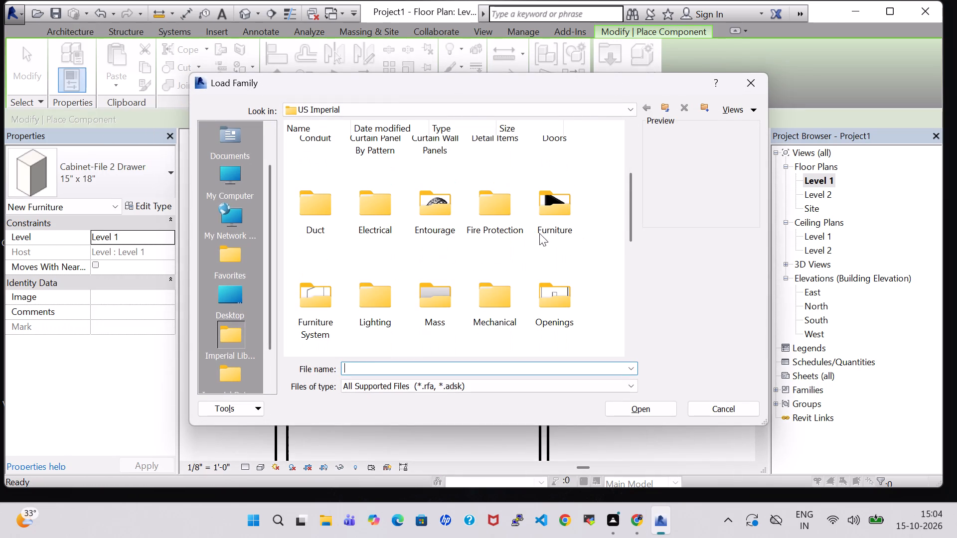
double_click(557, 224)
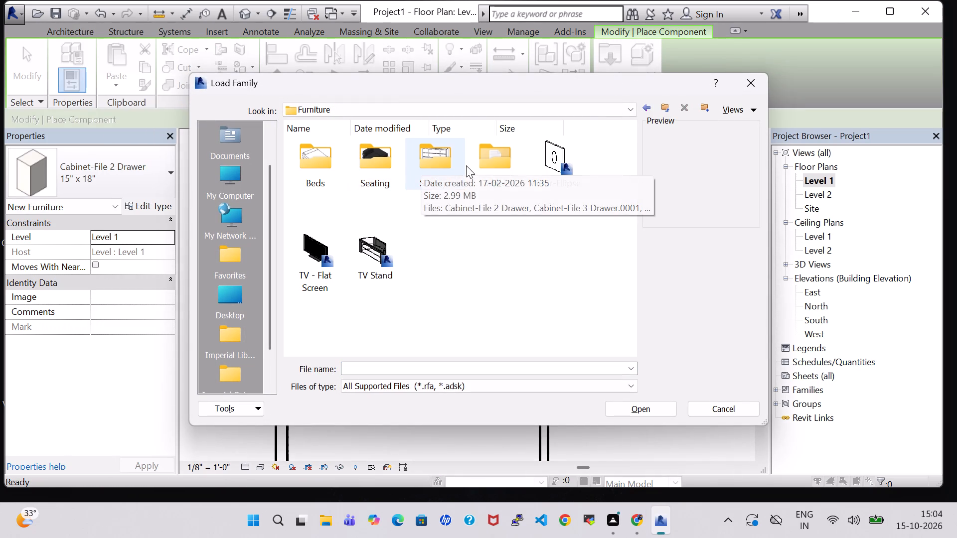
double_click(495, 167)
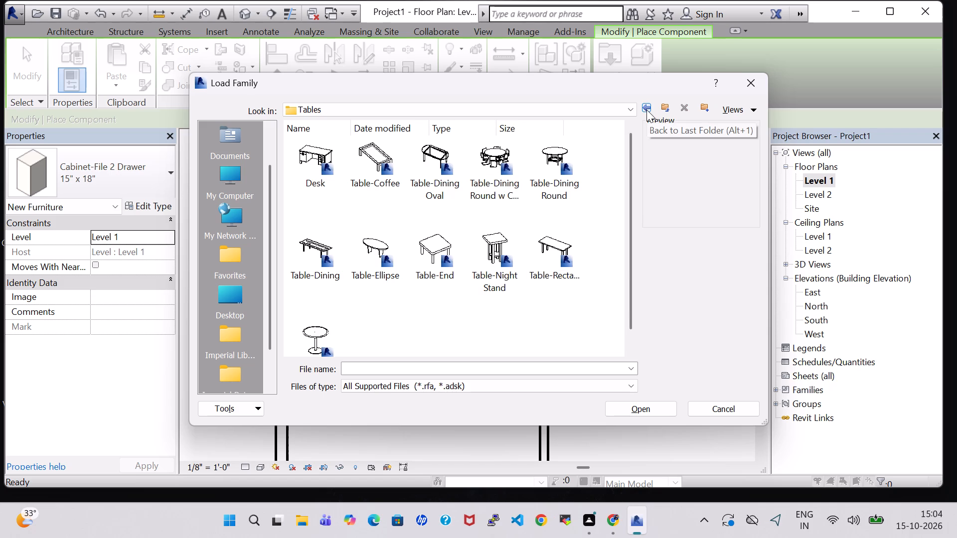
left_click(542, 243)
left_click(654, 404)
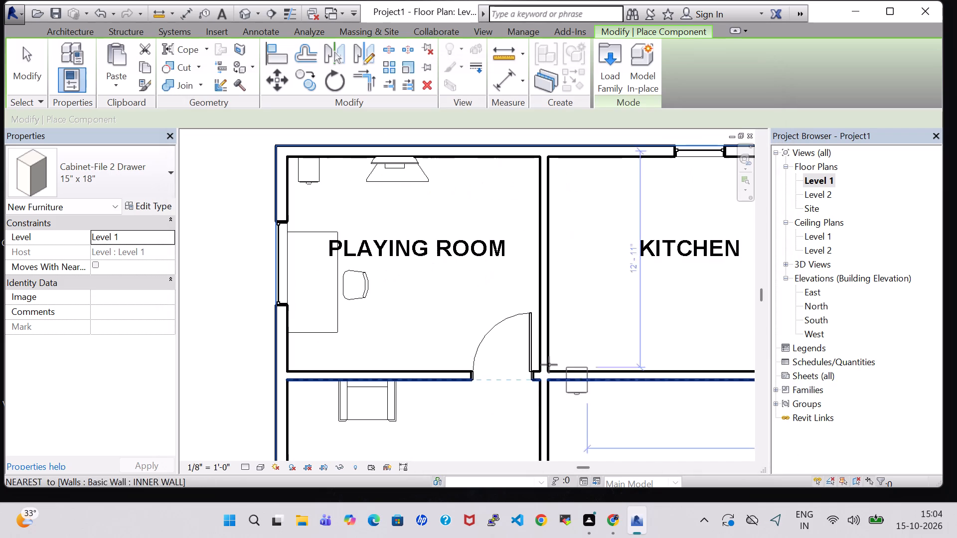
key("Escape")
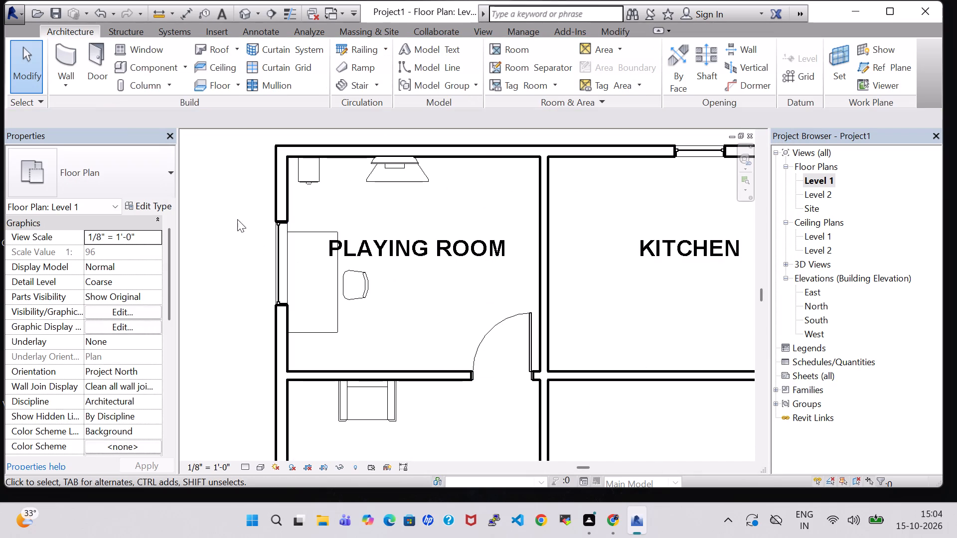
Look through the component types available in the project for another piece of furniture to place.
left_click(154, 74)
left_click(148, 190)
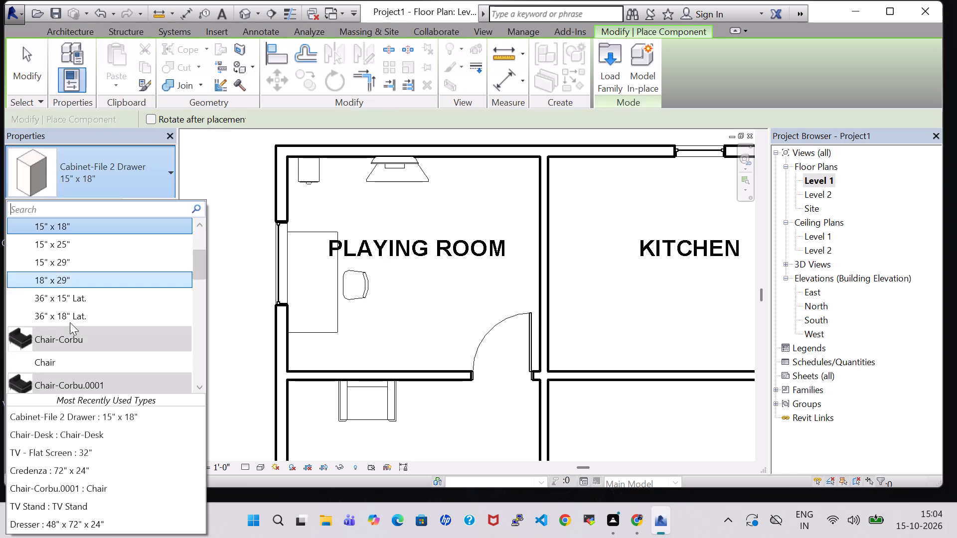
scroll(63, 334, "down", 12)
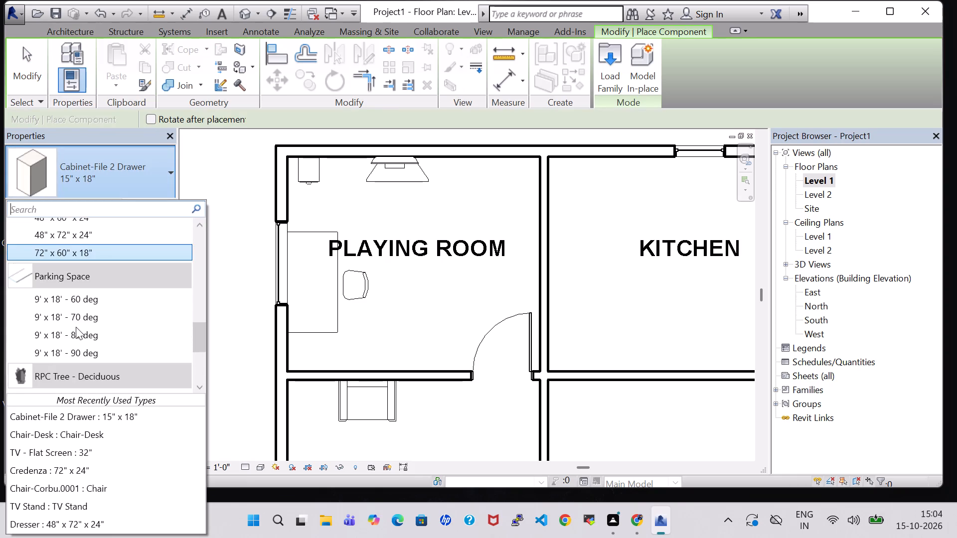
scroll(77, 328, "down", 8)
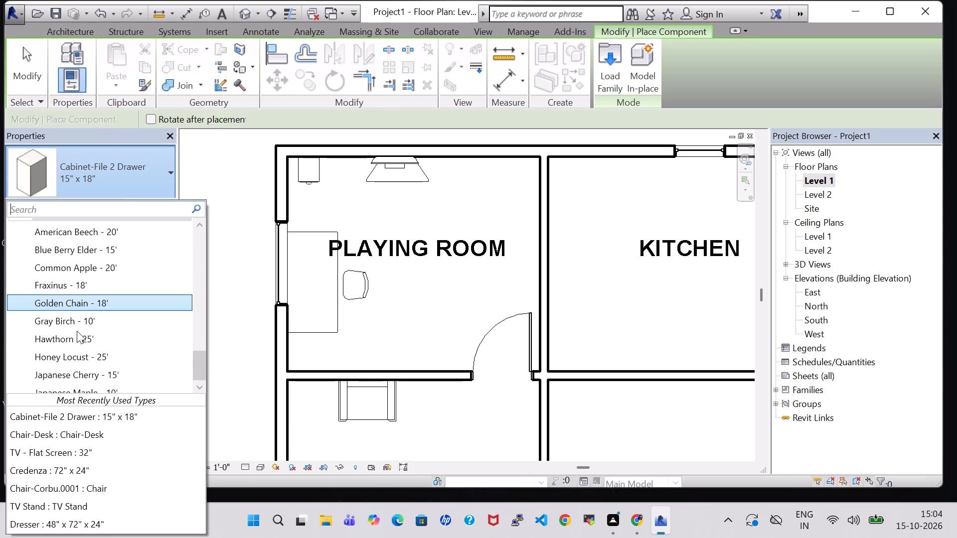
scroll(77, 331, "up", 1)
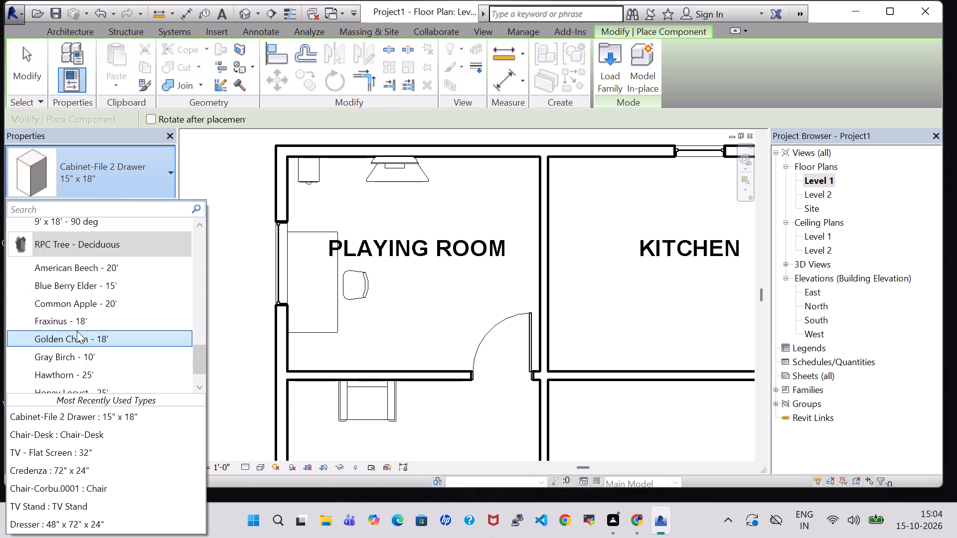
scroll(77, 331, "up", 10)
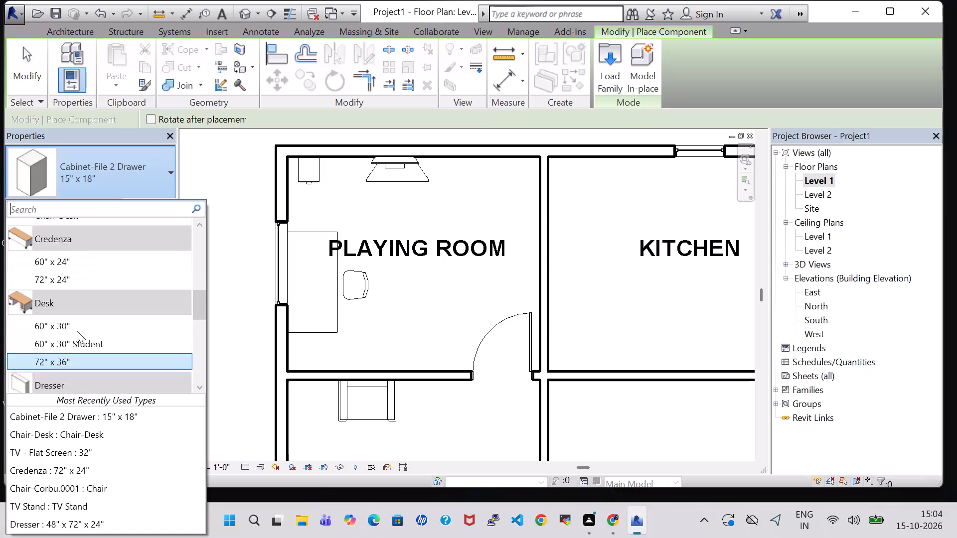
scroll(77, 331, "up", 13)
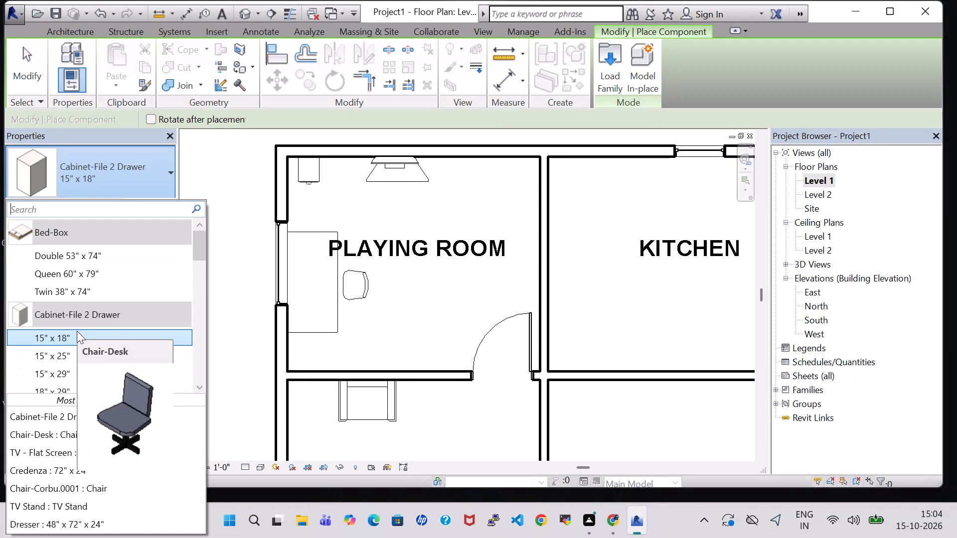
Examine the furnished rooms of the house in the 3D view from above and from several sides.
left_click(246, 13)
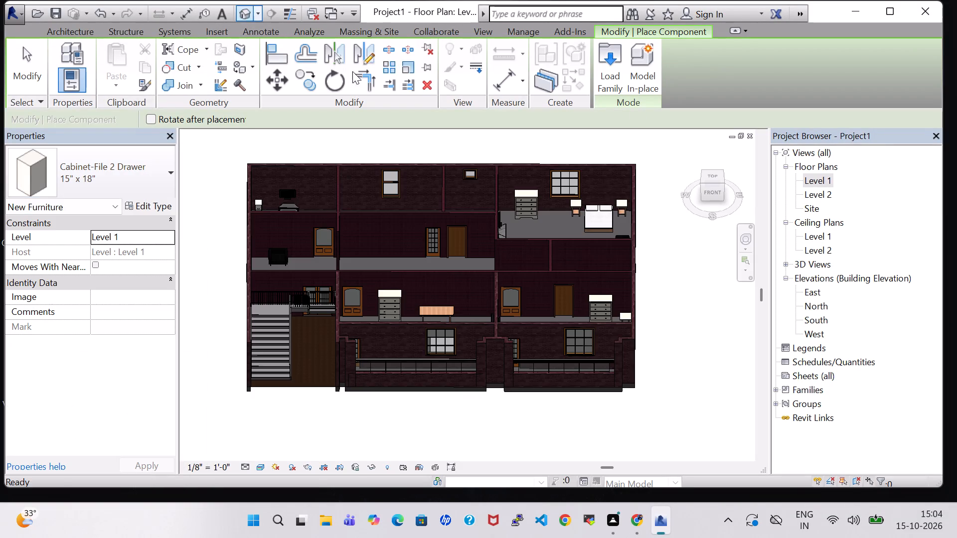
key("Escape")
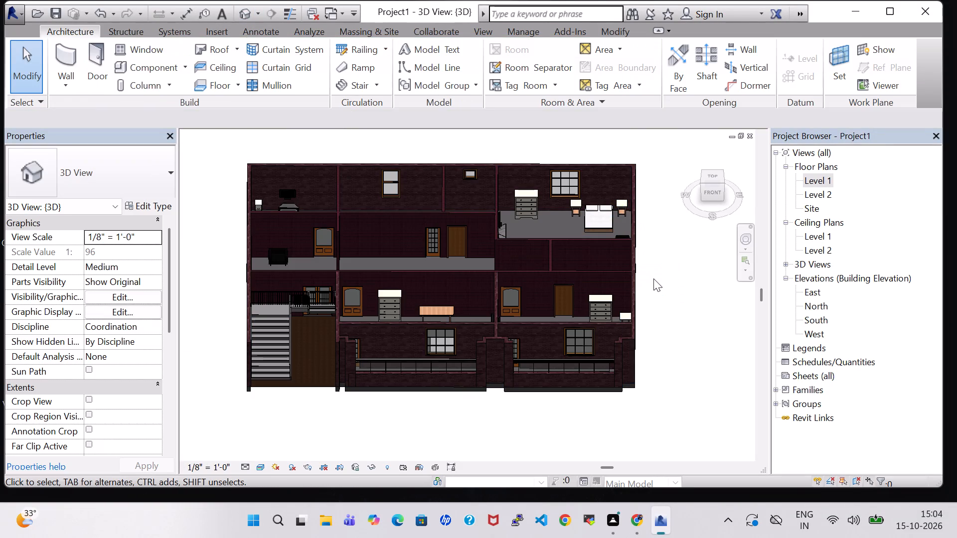
middle_click_drag(651, 263, 661, 332, "shift")
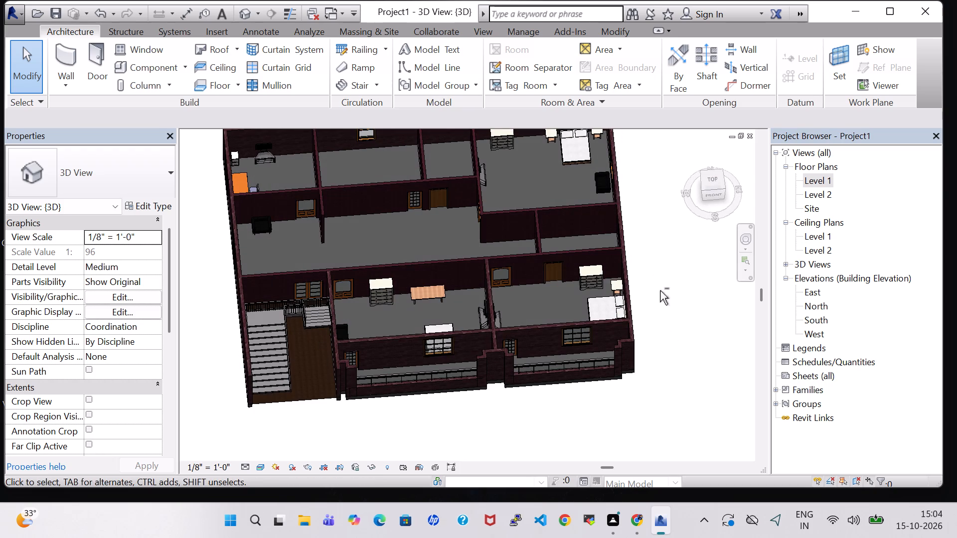
middle_click_drag(663, 235, 677, 304)
middle_click_drag(671, 224, 687, 343)
middle_click_drag(664, 336, 627, 286, "shift")
middle_click_drag(561, 181, 522, 181, "shift")
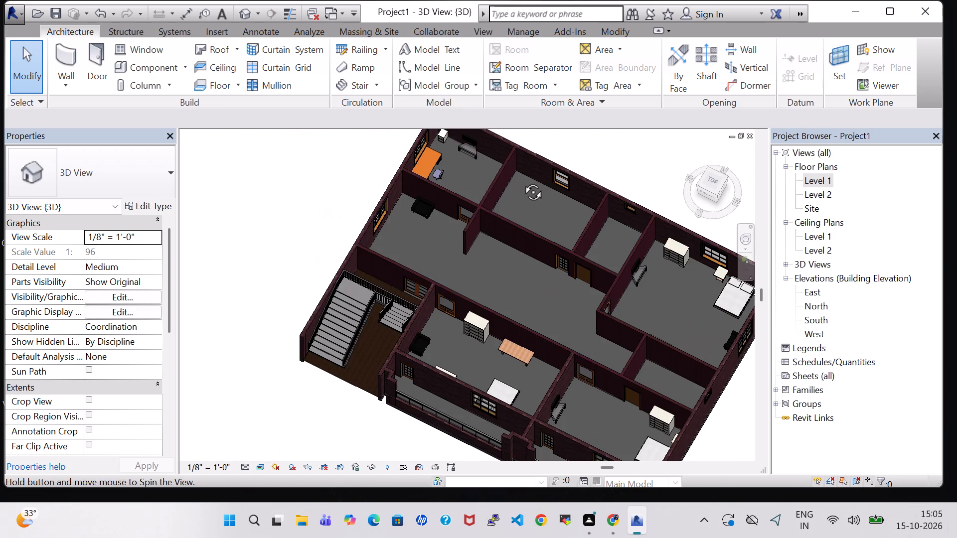
middle_click_drag(522, 181, 517, 181, "shift")
middle_click_drag(522, 270, 461, 241)
middle_click_drag(388, 407, 341, 369)
middle_click_drag(388, 405, 329, 365)
middle_click_drag(574, 248, 616, 234, "shift")
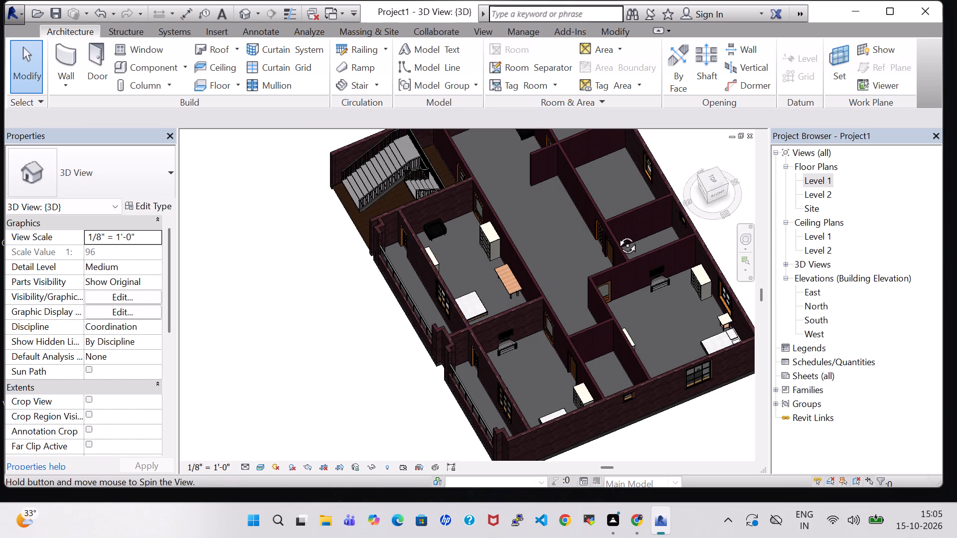
middle_click_drag(616, 234, 624, 220, "shift")
In the Level 1 floor plan, load the Chair-Tablet Arm family from the US Imperial library's Furniture Seating folder.
double_click(811, 179)
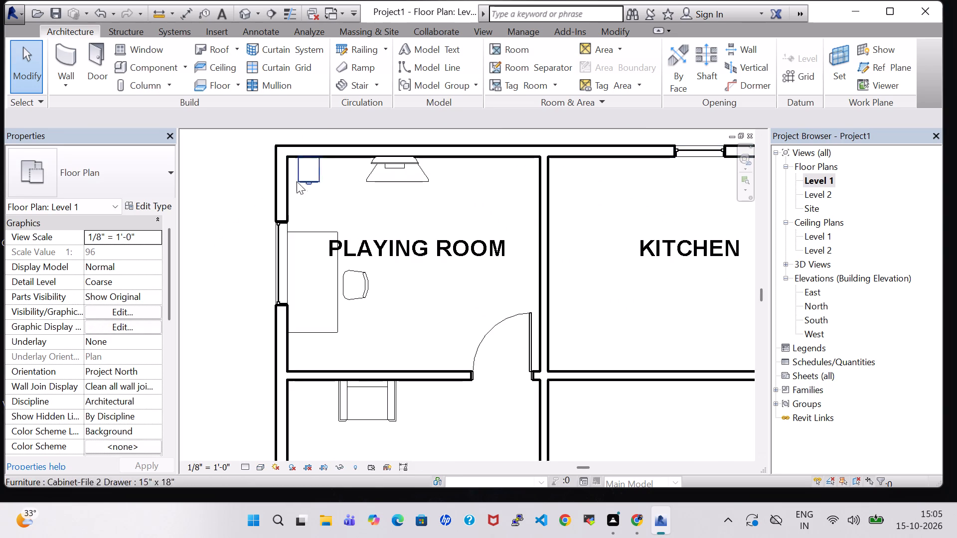
scroll(399, 254, "down", 1)
left_click(145, 69)
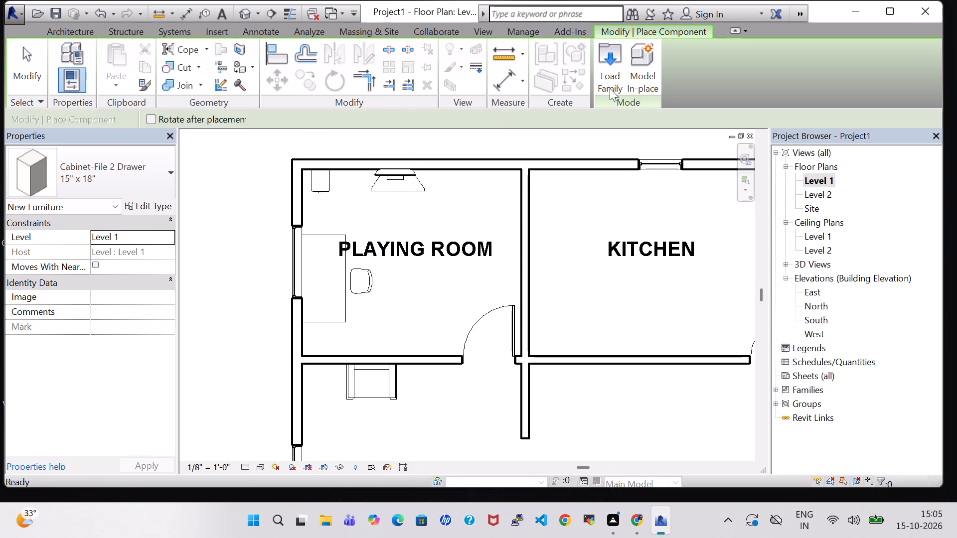
left_click(614, 88)
scroll(638, 240, "down", 2)
scroll(592, 262, "down", 1)
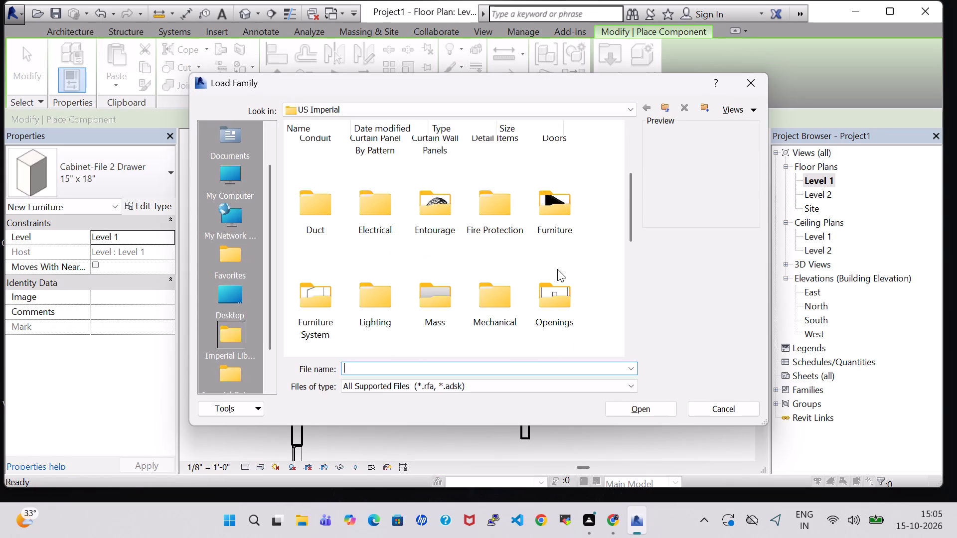
double_click(545, 205)
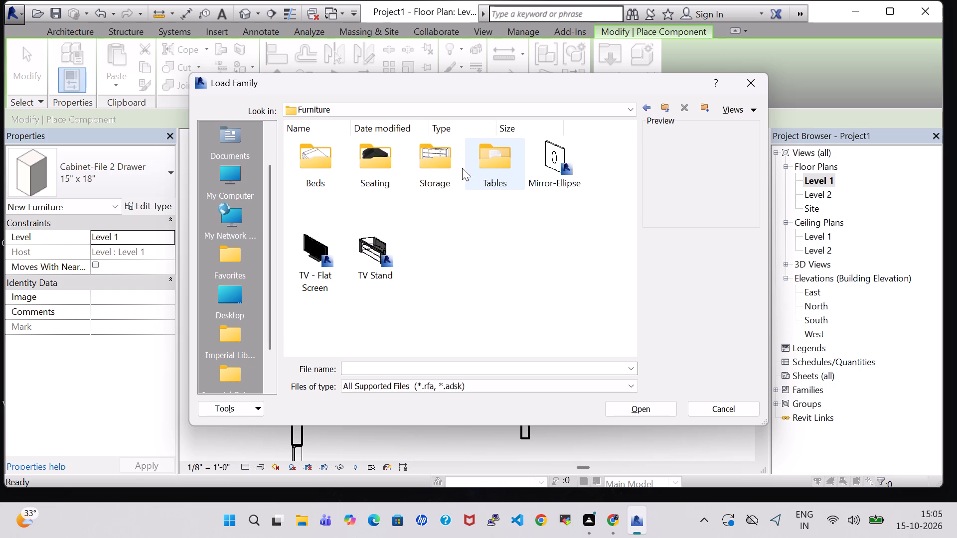
double_click(384, 170)
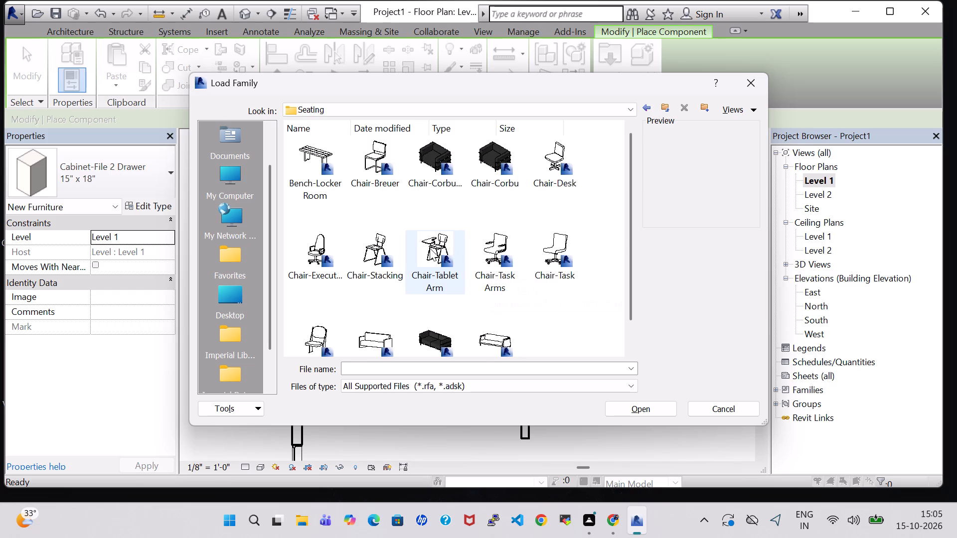
left_click(430, 248)
left_click(639, 411)
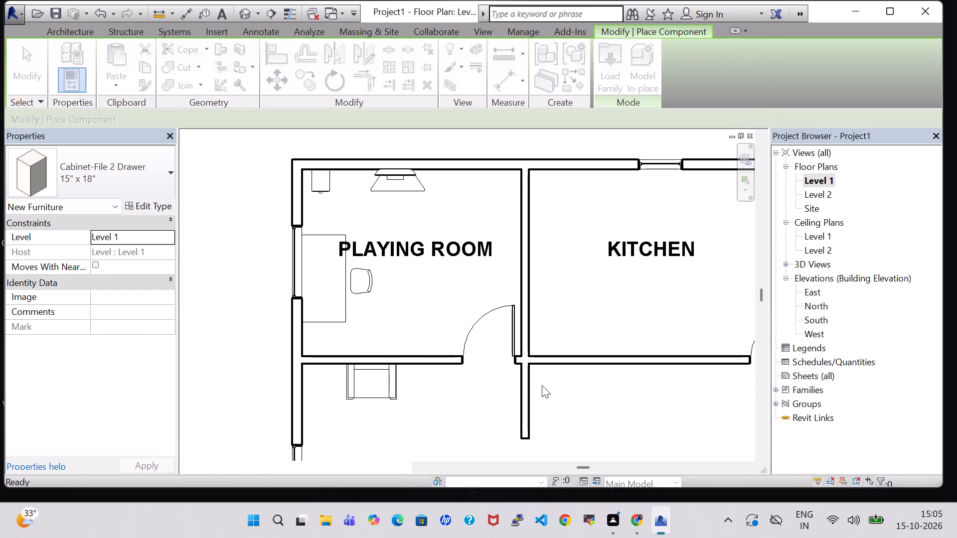
Place two Chair-Tablet Arm chairs in line along the Playing Room's south wall, the eastern one about 6' 4" from the east wall.
left_click(389, 345)
left_click(433, 345)
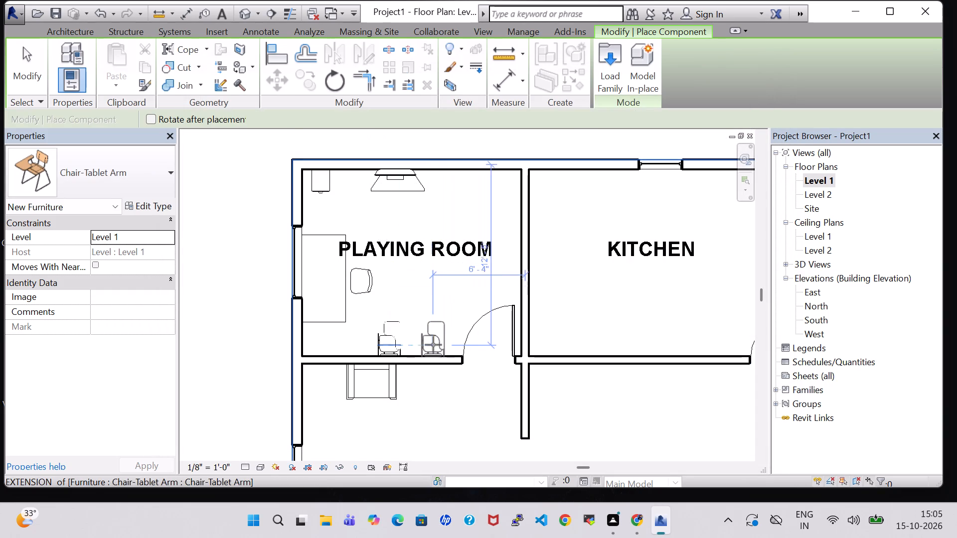
key("Escape")
key("Escape")
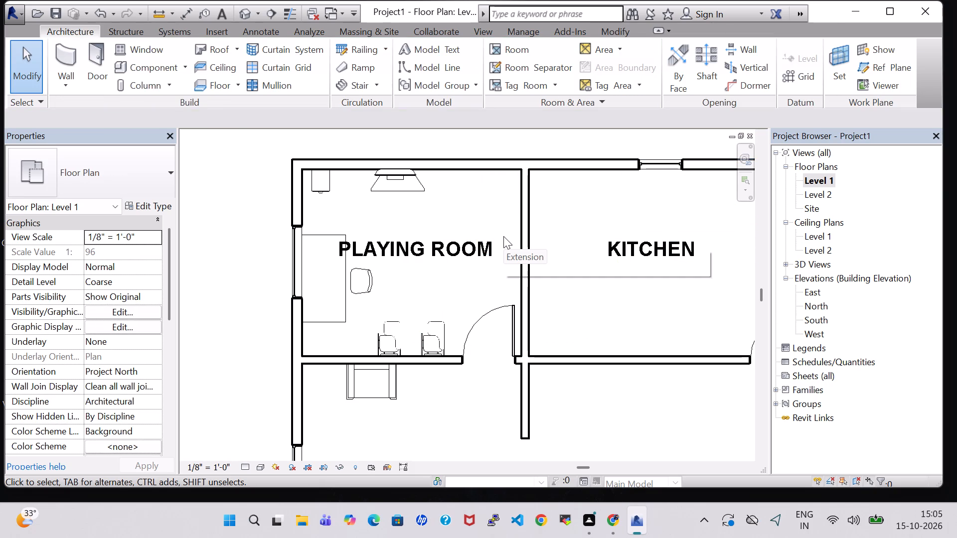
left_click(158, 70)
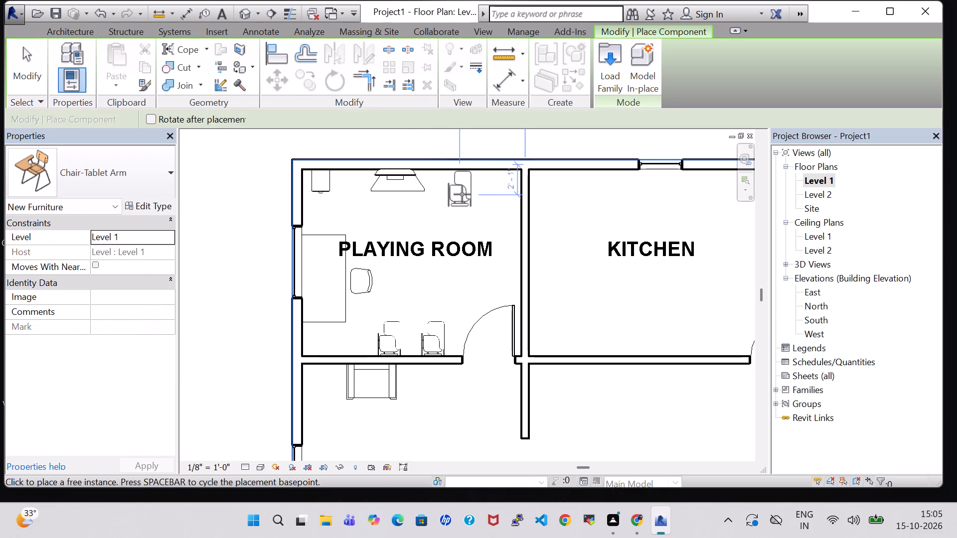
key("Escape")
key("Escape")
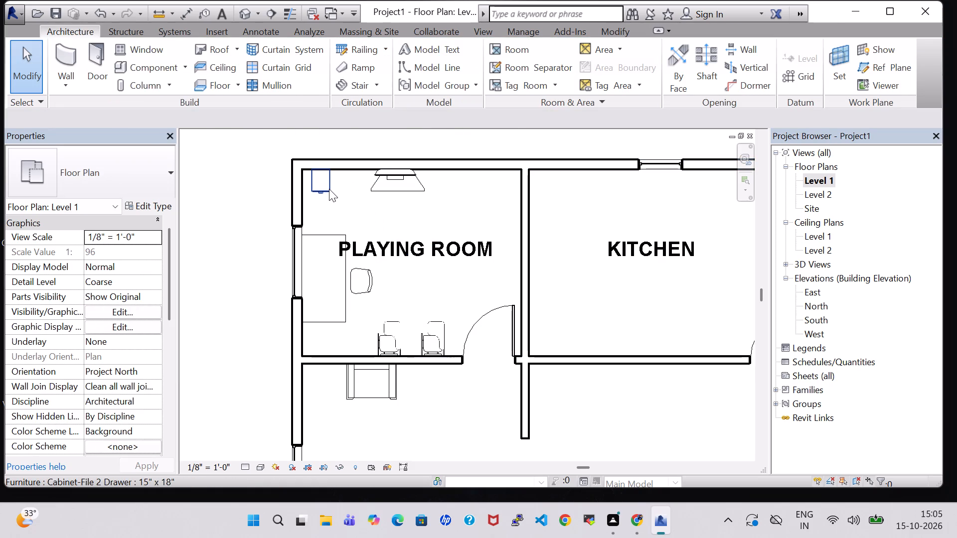
Load the Table-Round family from the Furniture Tables folder and place a 36" diameter table in the Playing Room's northeast corner.
left_click(146, 67)
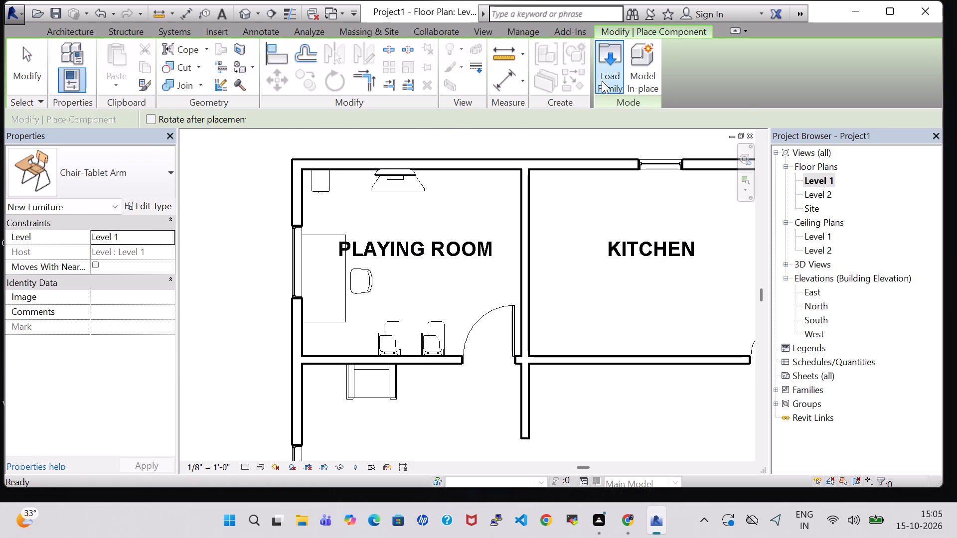
left_click(607, 82)
scroll(426, 180, "down", 4)
scroll(530, 235, "up", 2)
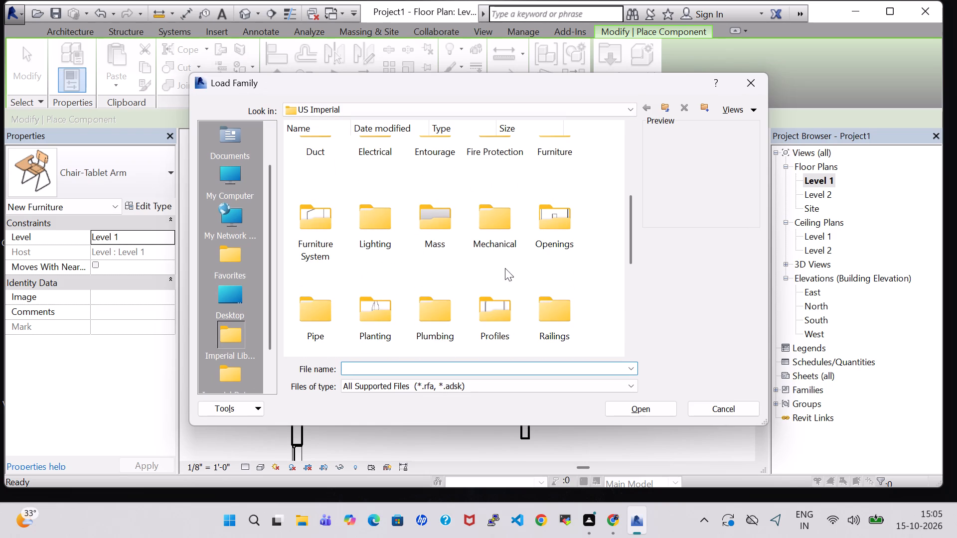
scroll(532, 248, "up", 1)
double_click(560, 264)
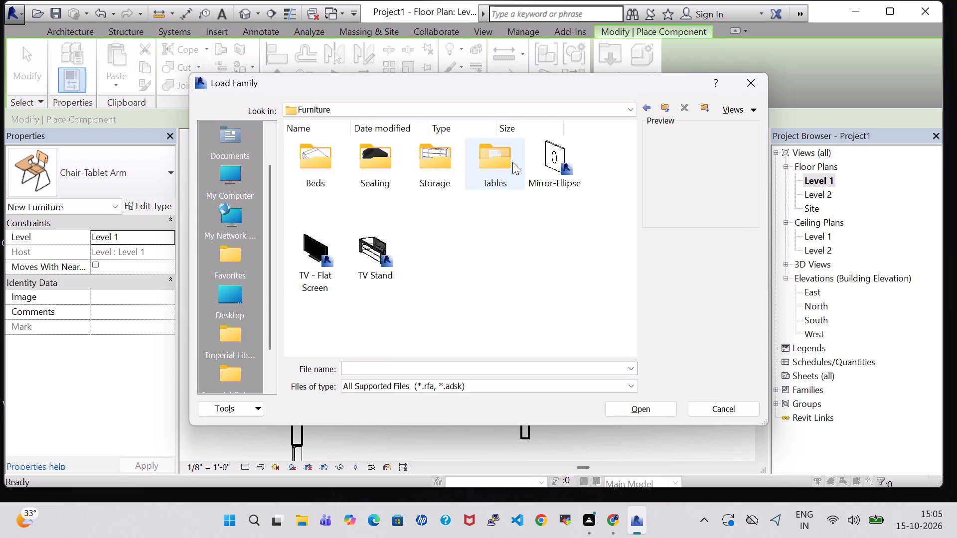
double_click(512, 162)
scroll(423, 251, "down", 2)
left_click(316, 330)
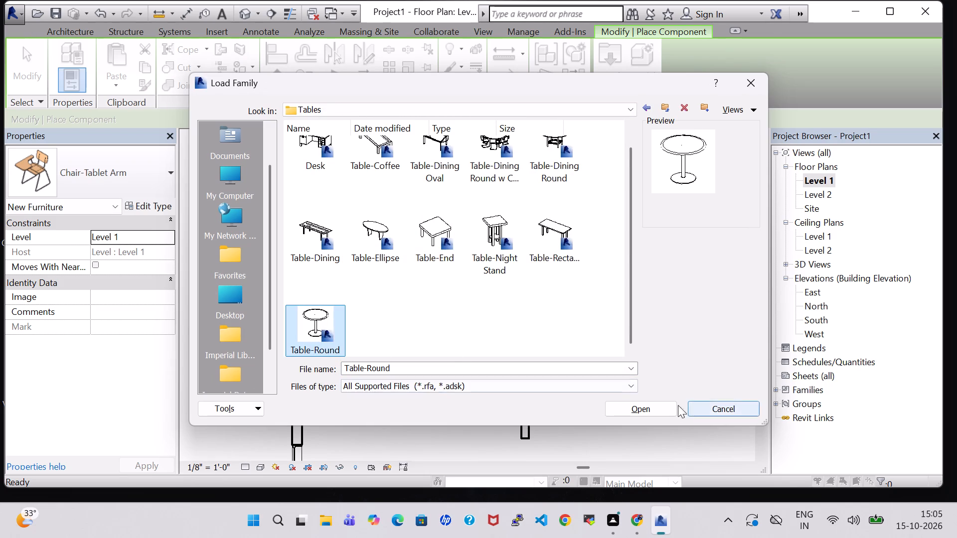
left_click(670, 408)
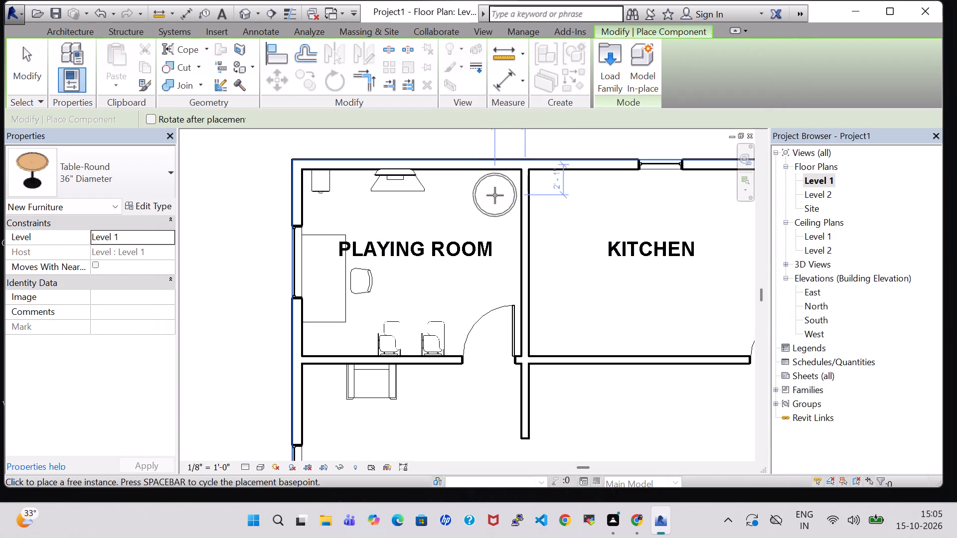
left_click(495, 195)
key("Escape")
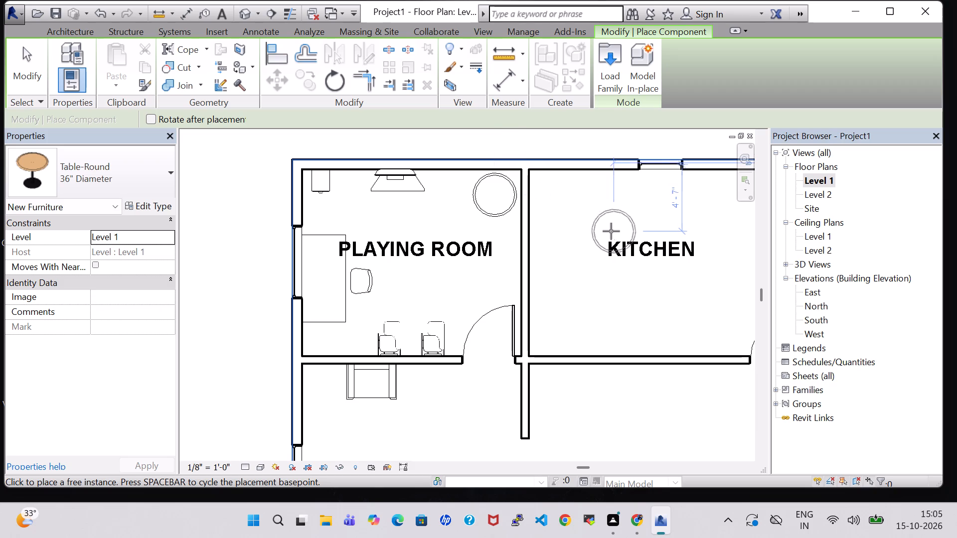
key("Escape")
Examine the Playing Room's furniture and the neighbouring rooms in the 3D view from several sides.
left_click(252, 18)
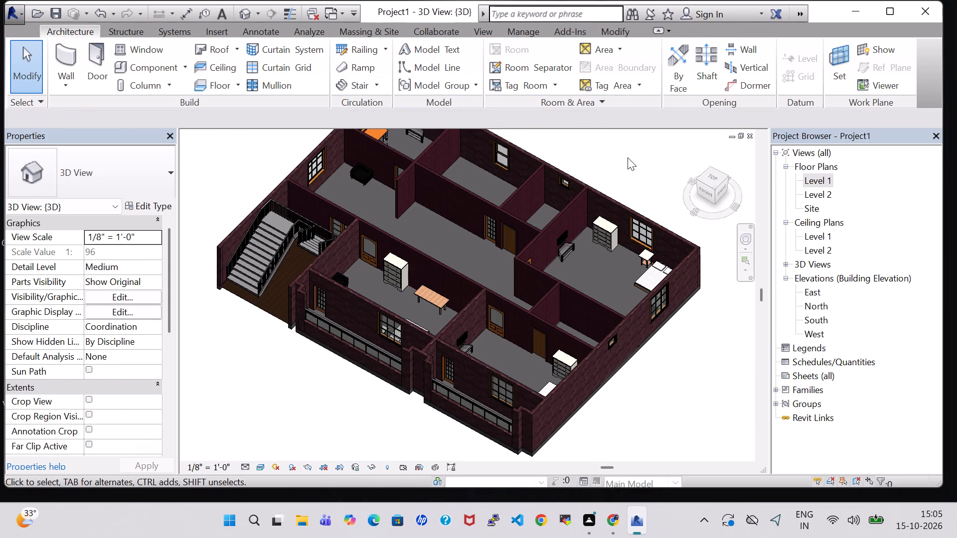
middle_click_drag(628, 157, 591, 148, "shift")
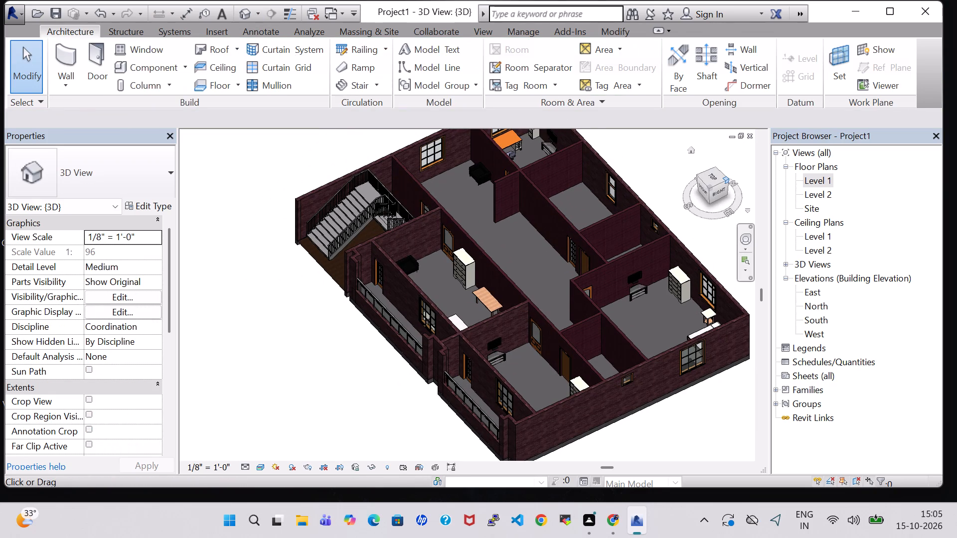
middle_click(727, 181, "shift")
middle_click_drag(649, 163, 600, 158, "shift")
scroll(615, 163, "up", 6)
middle_click_drag(591, 313, 334, 300)
middle_click_drag(642, 264, 614, 265, "shift")
middle_click_drag(616, 175, 605, 175, "shift")
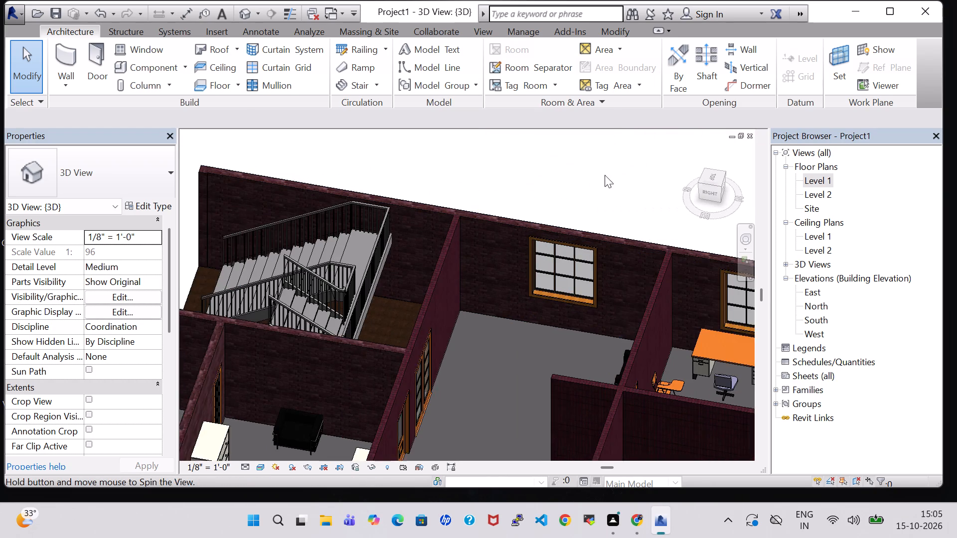
middle_click_drag(620, 178, 456, 149)
middle_click_drag(700, 417, 690, 420, "shift")
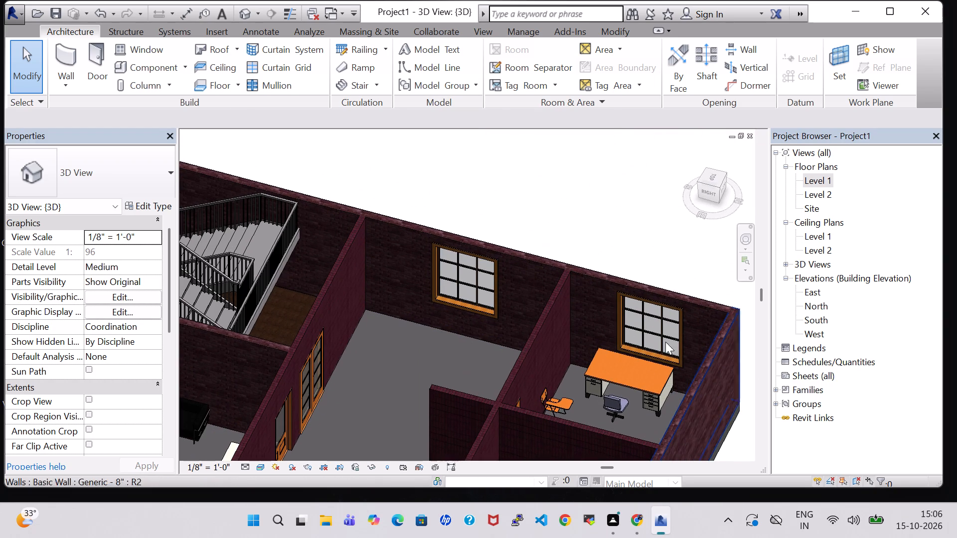
middle_click_drag(614, 203, 511, 129)
middle_click_drag(635, 342, 595, 355, "shift")
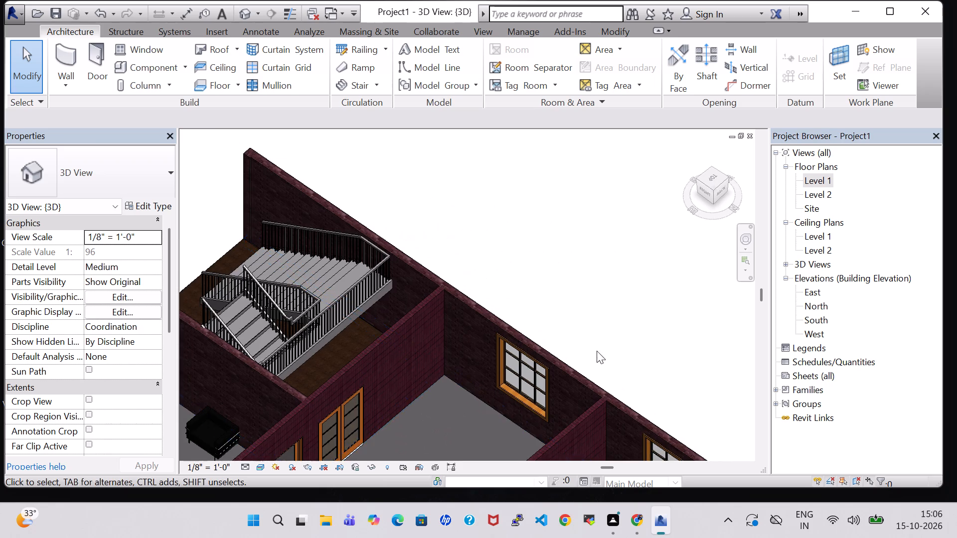
middle_click_drag(597, 351, 445, 131)
scroll(631, 304, "down", 2)
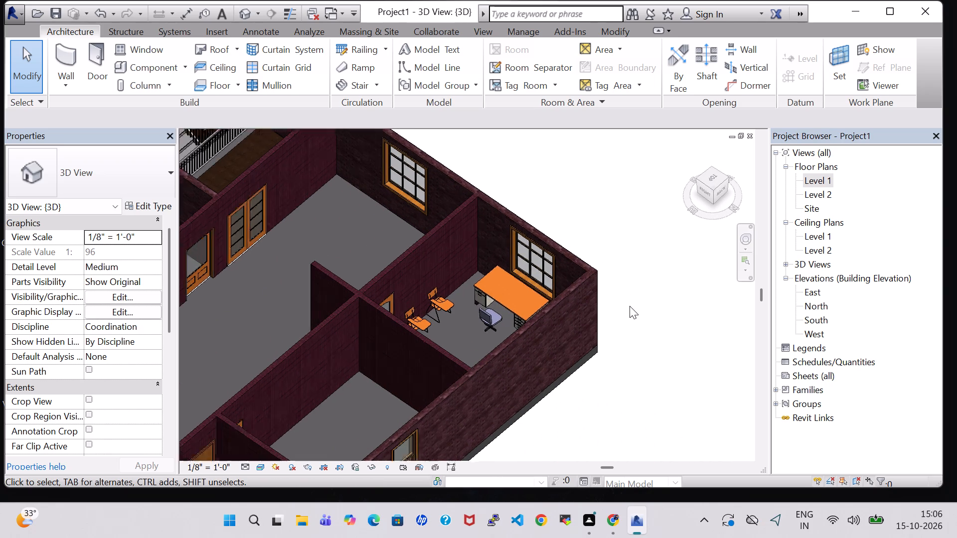
middle_click_drag(611, 369, 634, 308, "shift")
middle_click_drag(523, 386, 578, 383, "shift")
middle_click_drag(440, 278, 689, 360)
middle_click_drag(645, 338, 668, 332, "shift")
scroll(605, 298, "down", 2)
Delete the two-drawer file cabinet from the corner of the Playing Room in the 3D view.
middle_click_drag(592, 213, 627, 282, "shift")
middle_click_drag(558, 147, 624, 276)
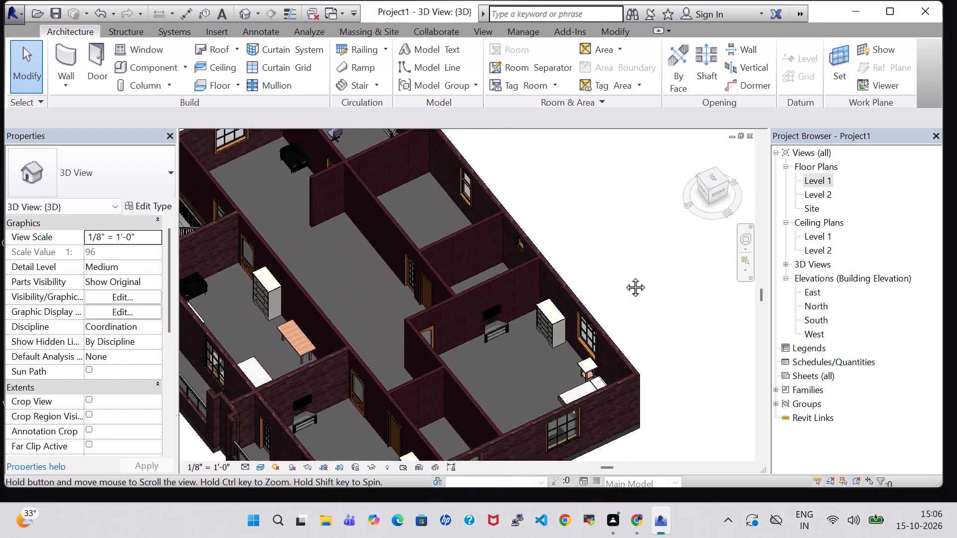
middle_click_drag(624, 276, 684, 383)
scroll(522, 213, "up", 3)
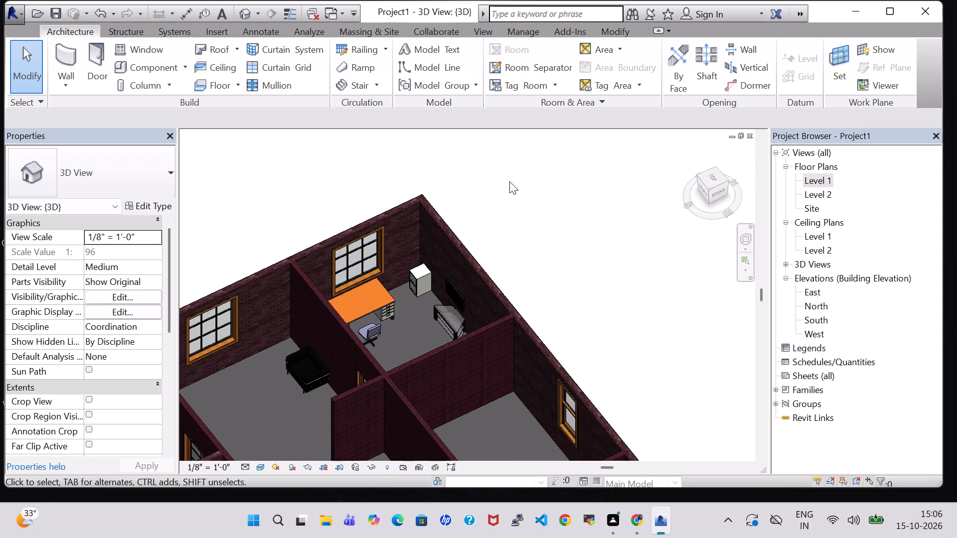
left_click(426, 268)
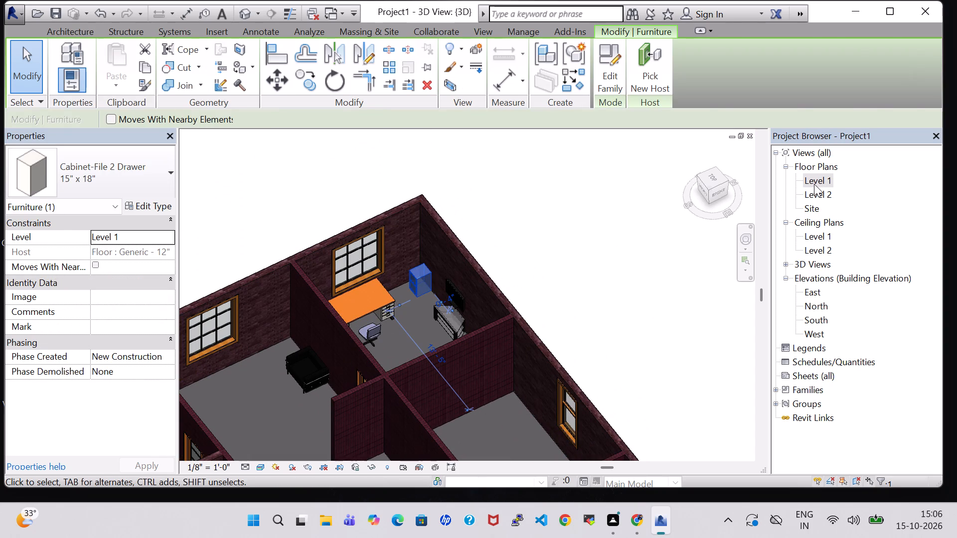
key("Delete")
In the Level 1 plan, load Cabinet-File 5 Drawer from the Furniture Storage folder, place one 15" x 18" in the Playing Room's northwest corner, and check it in 3D.
double_click(814, 180)
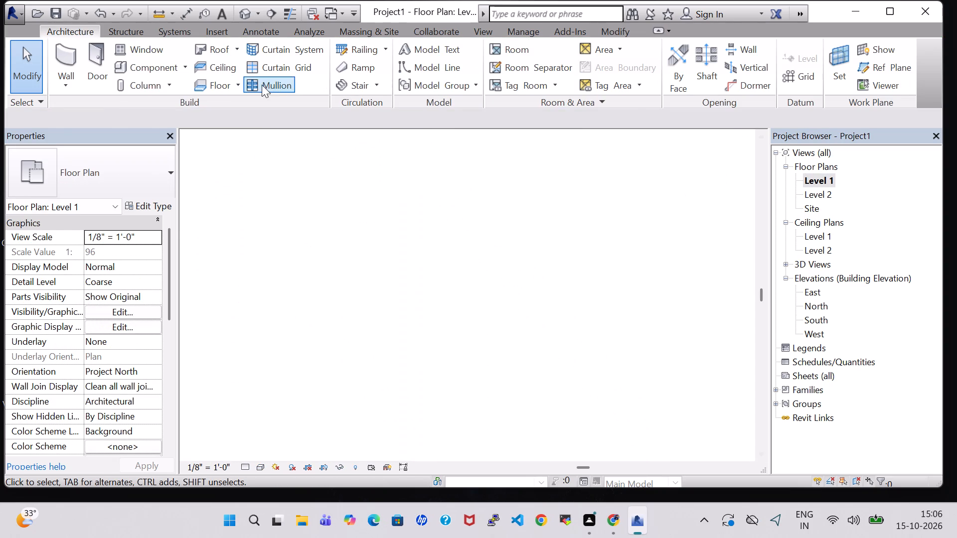
left_click(155, 64)
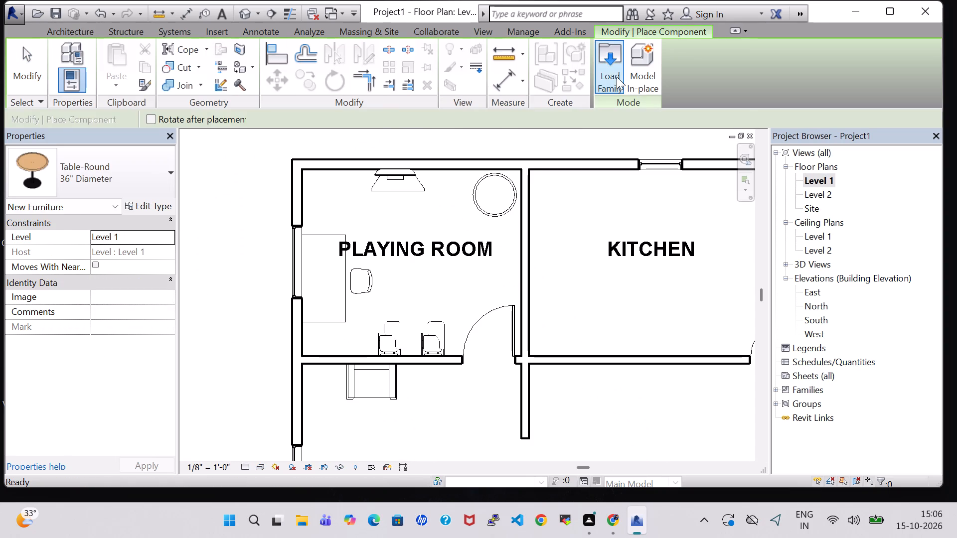
left_click(617, 77)
double_click(566, 325)
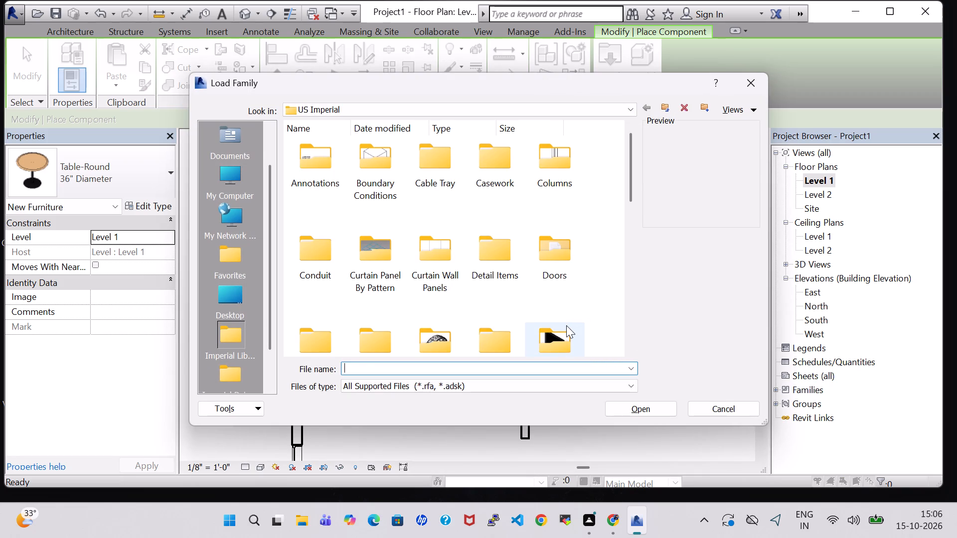
double_click(445, 166)
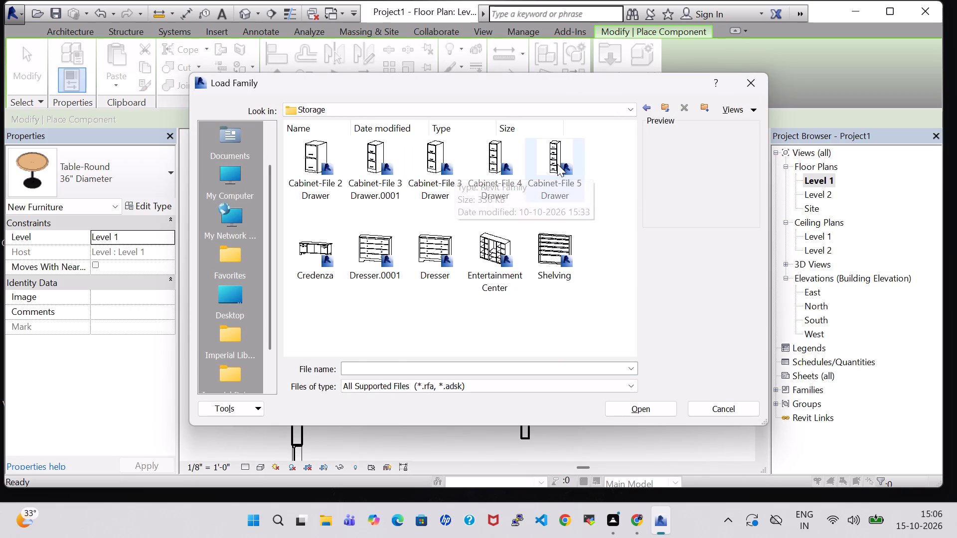
left_click(557, 164)
left_click(669, 404)
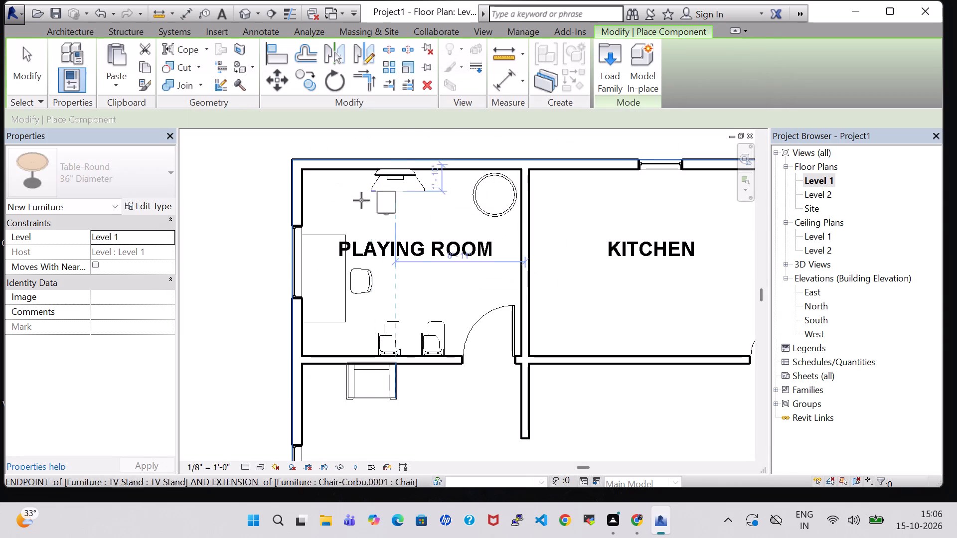
left_click(318, 183)
key("Escape")
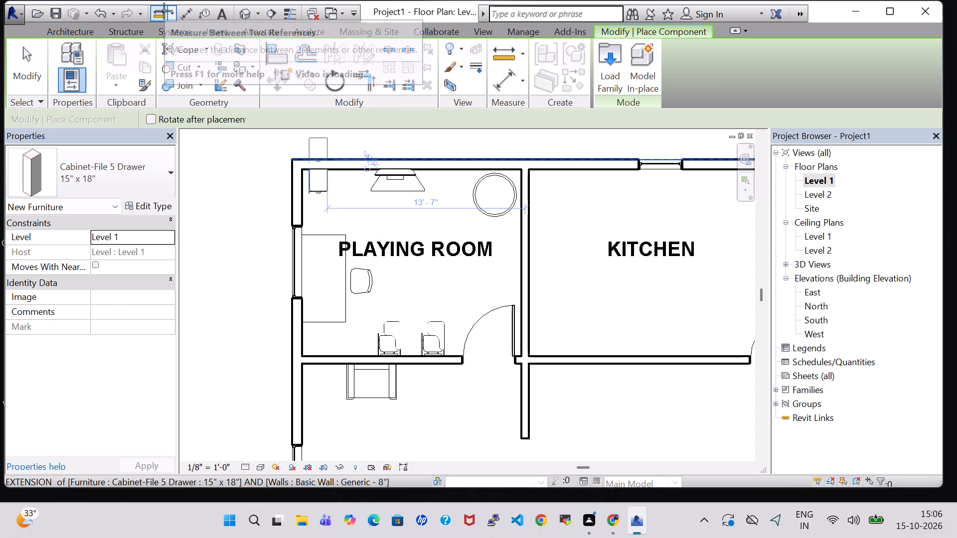
key("Escape")
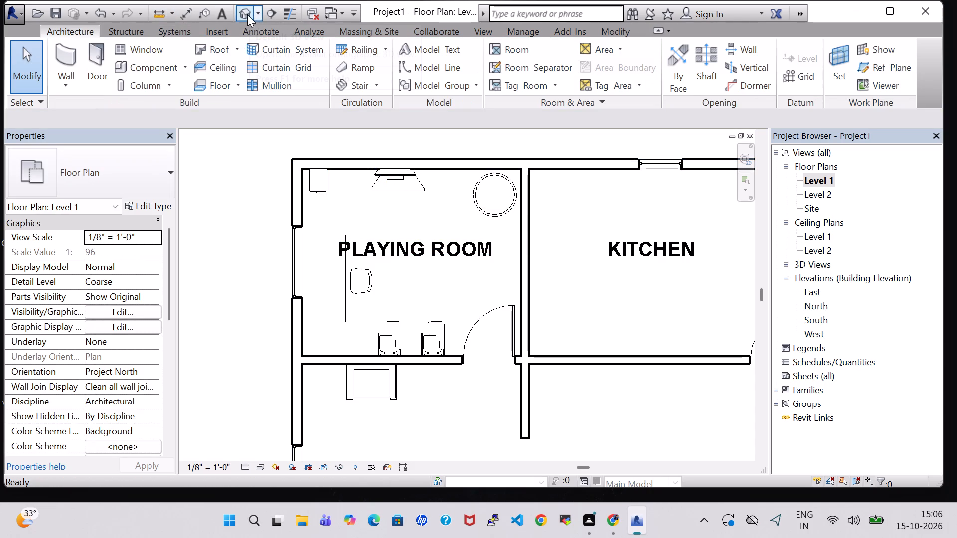
left_click(247, 14)
left_click(598, 133)
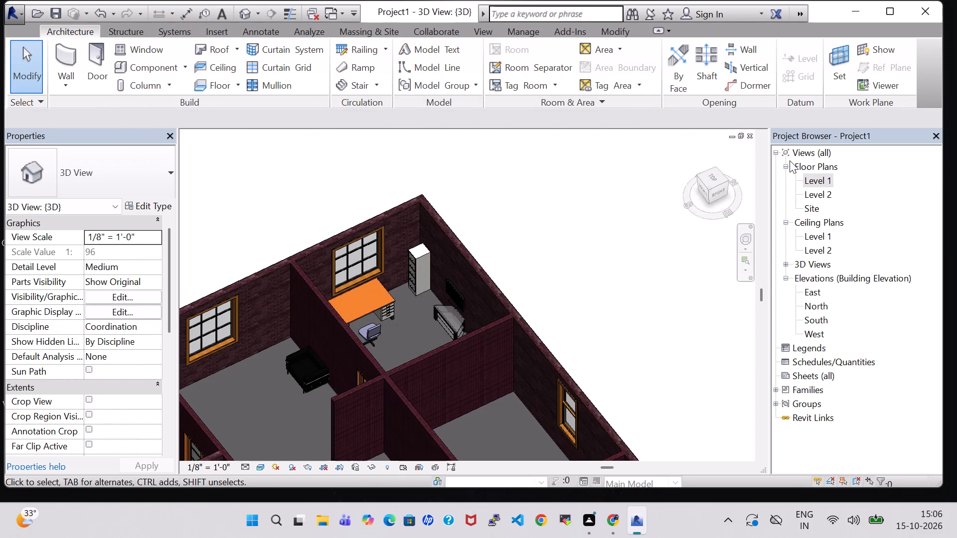
middle_click_drag(597, 273, 607, 273, "shift")
In the Level 1 floor plan, load the Sofa-Corbu family from the US Imperial library's Furniture Seating folder.
double_click(814, 185)
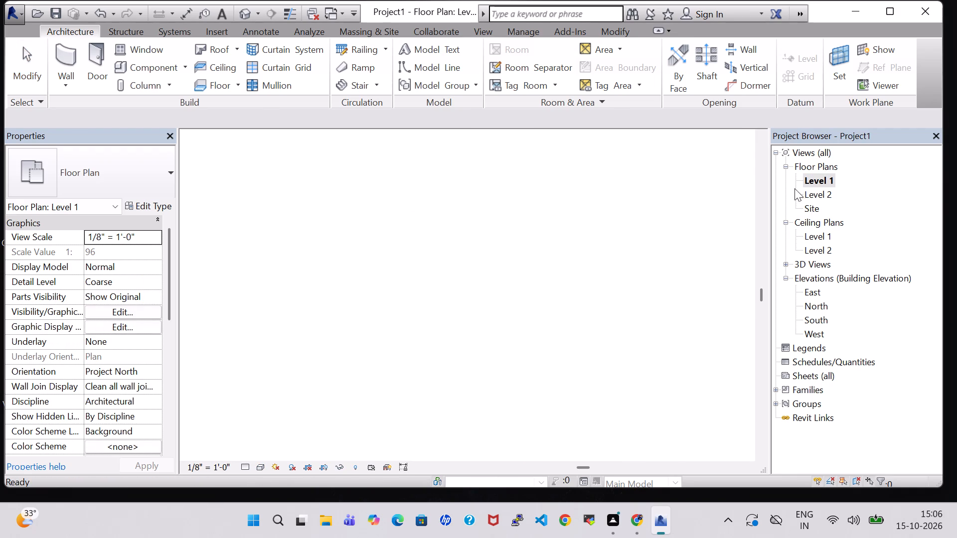
scroll(509, 284, "down", 3)
middle_click_drag(638, 379, 544, 351)
middle_click_drag(488, 381, 521, 316)
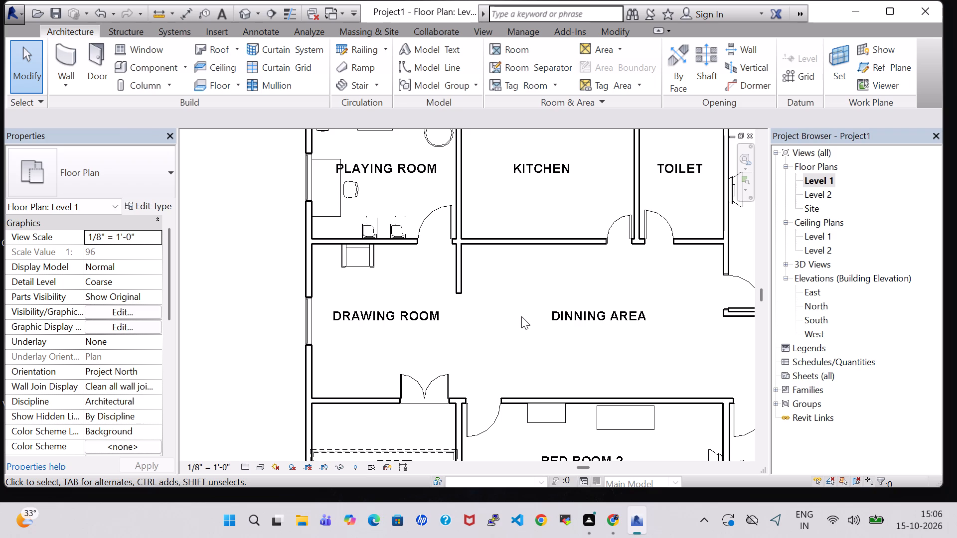
left_click(155, 66)
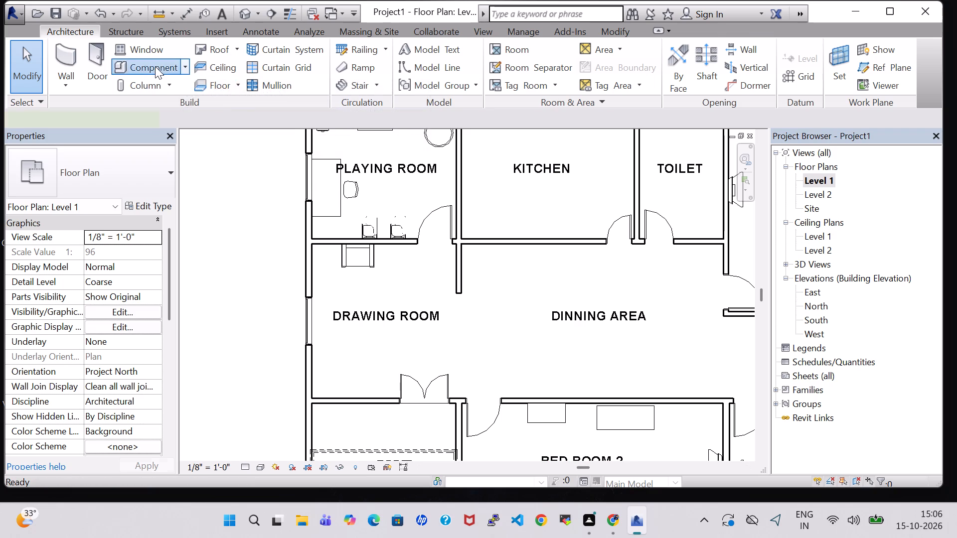
left_click(617, 68)
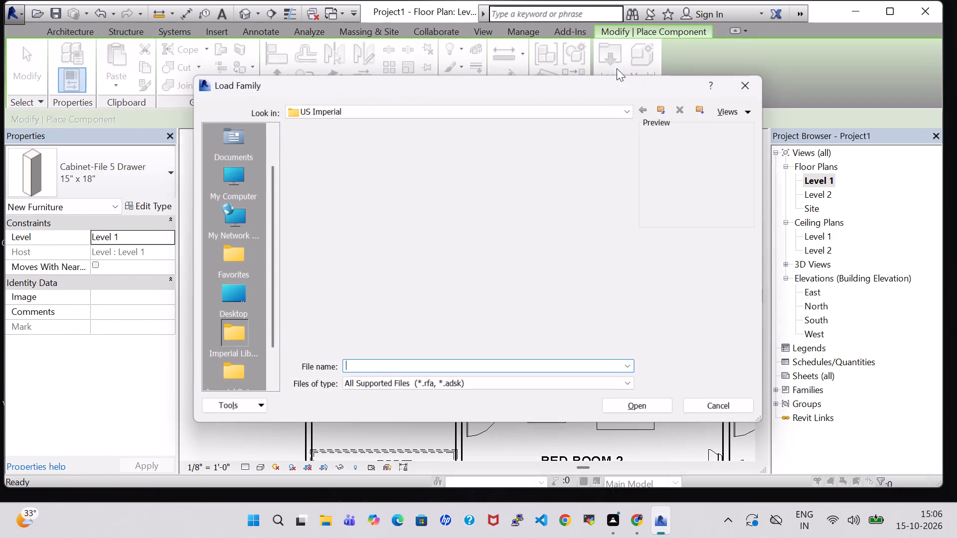
scroll(586, 164, "down", 1)
double_click(555, 205)
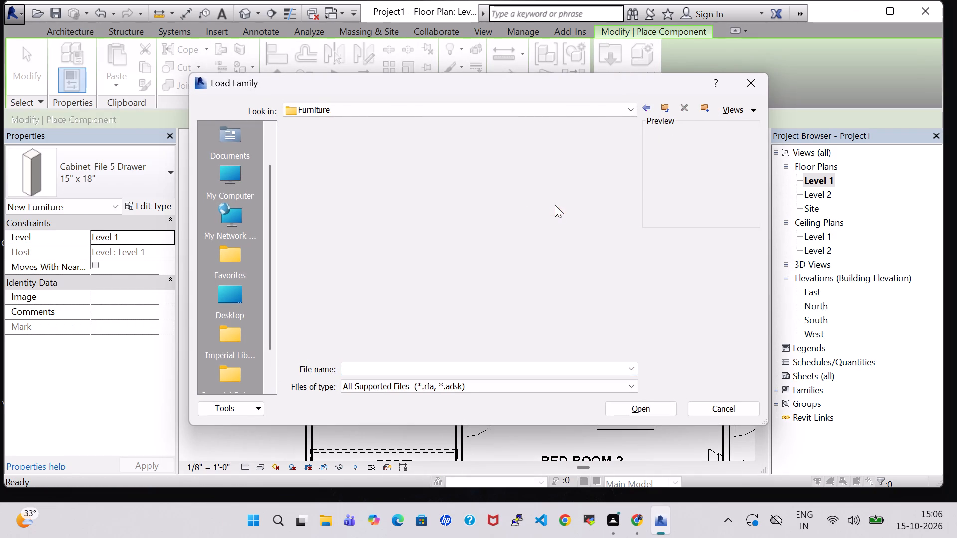
double_click(375, 167)
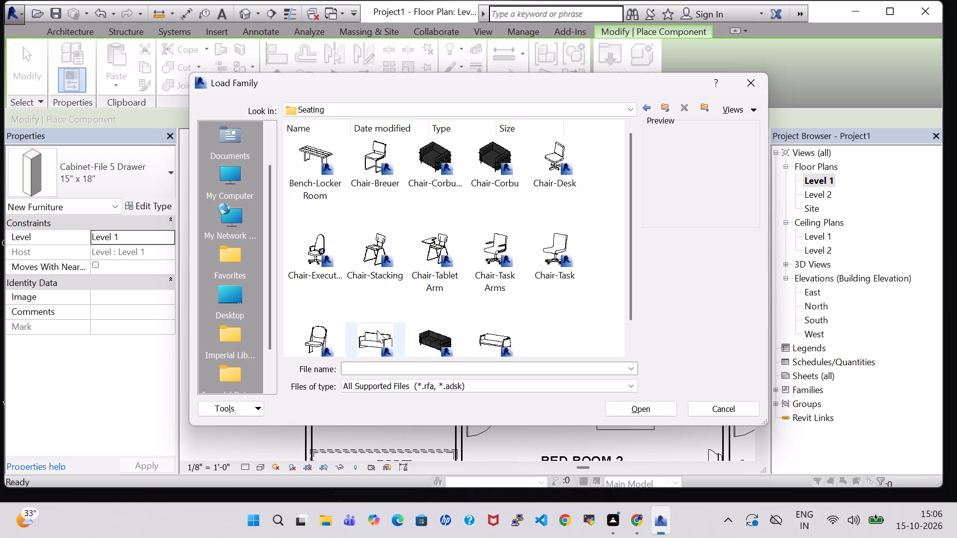
left_click(437, 338)
left_click(657, 407)
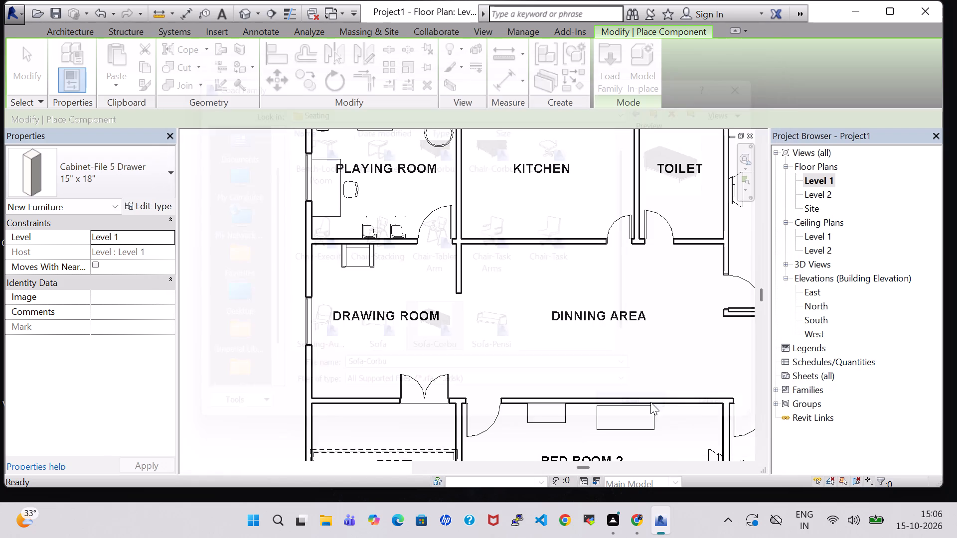
Place a rotated Sofa-Corbu along the Drawing Room's west wall at the window, about 5' 8" from the north wall, and nudge it slightly east.
key("space")
key("space")
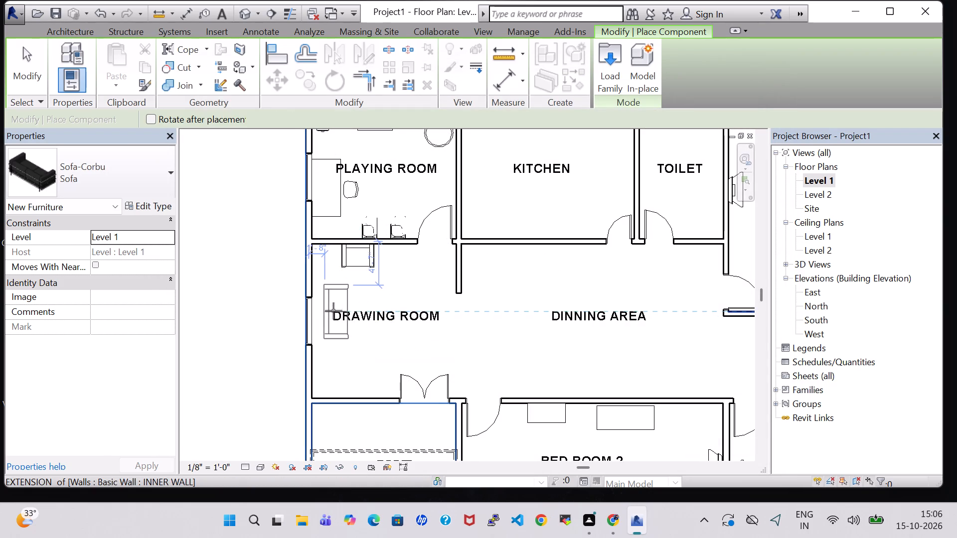
scroll(325, 322, "up", 3)
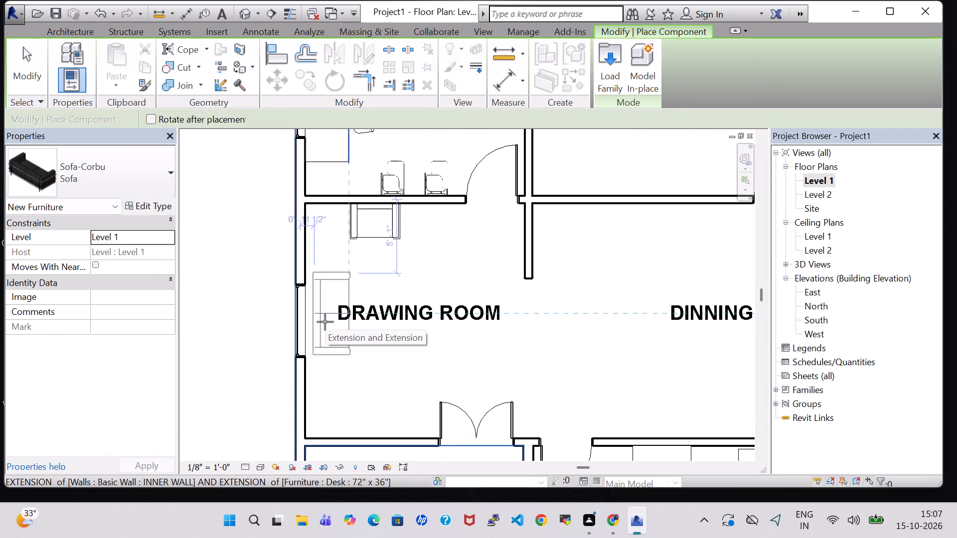
left_click(322, 322)
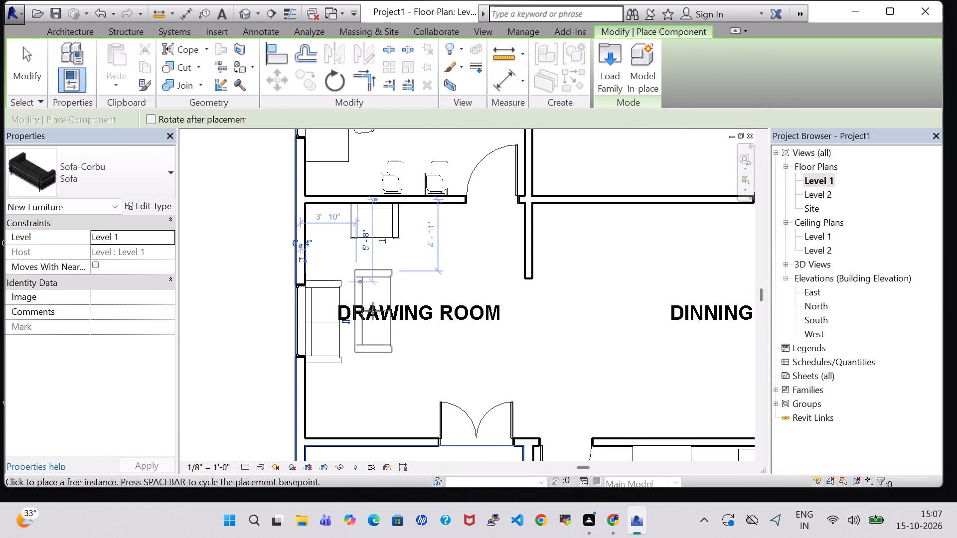
key("Escape")
key("Escape")
left_click(338, 284)
key("Right")
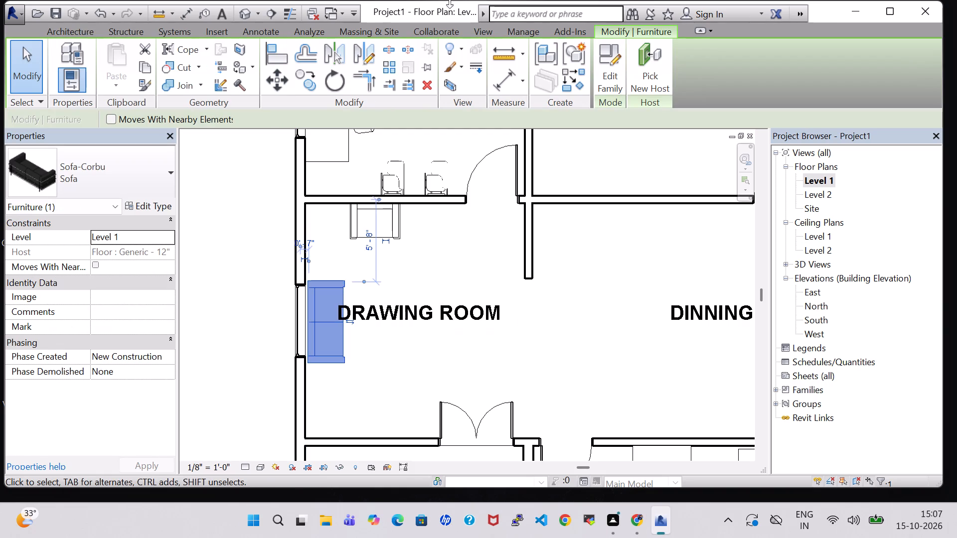
left_click(263, 213)
Load the Table-Round family from the US Imperial library's Furniture Tables folder.
left_click(130, 68)
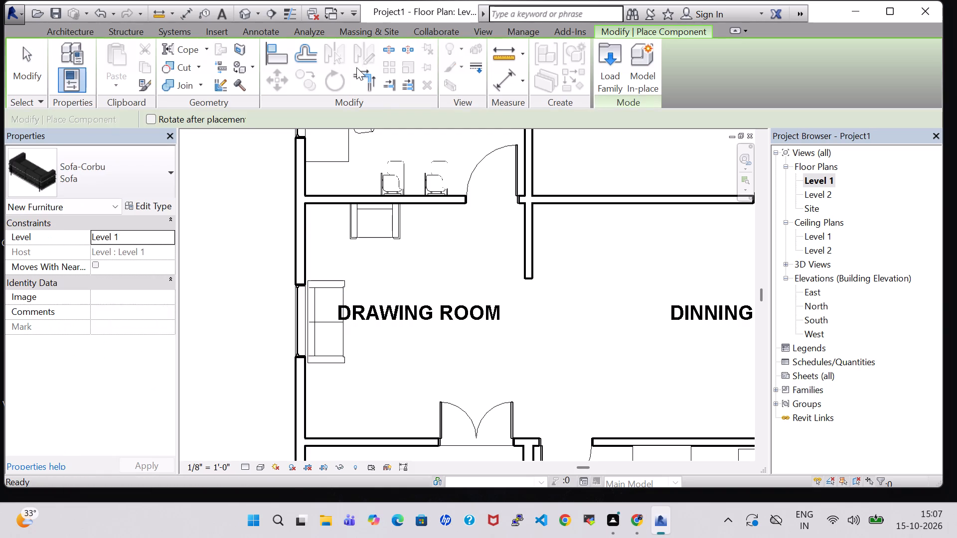
left_click(600, 78)
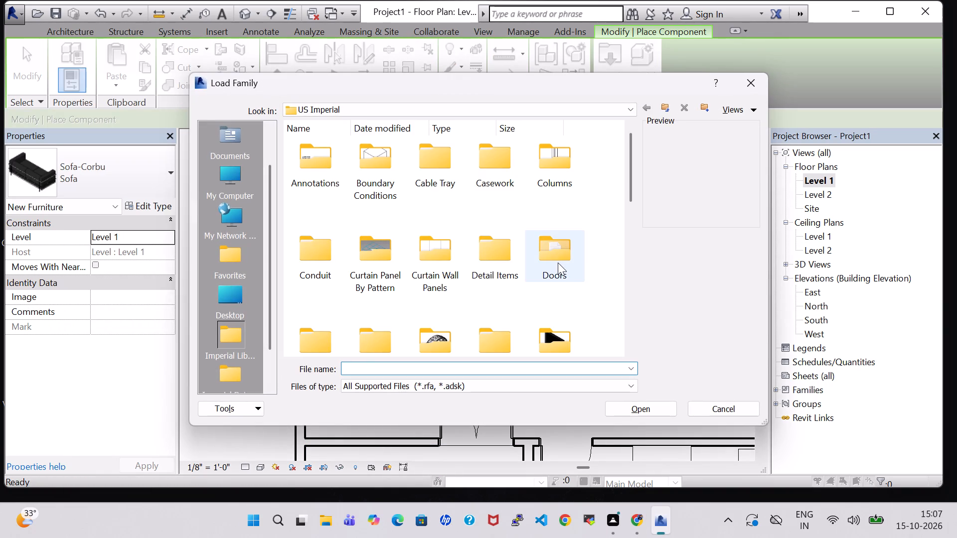
double_click(566, 332)
left_click(520, 181)
double_click(497, 172)
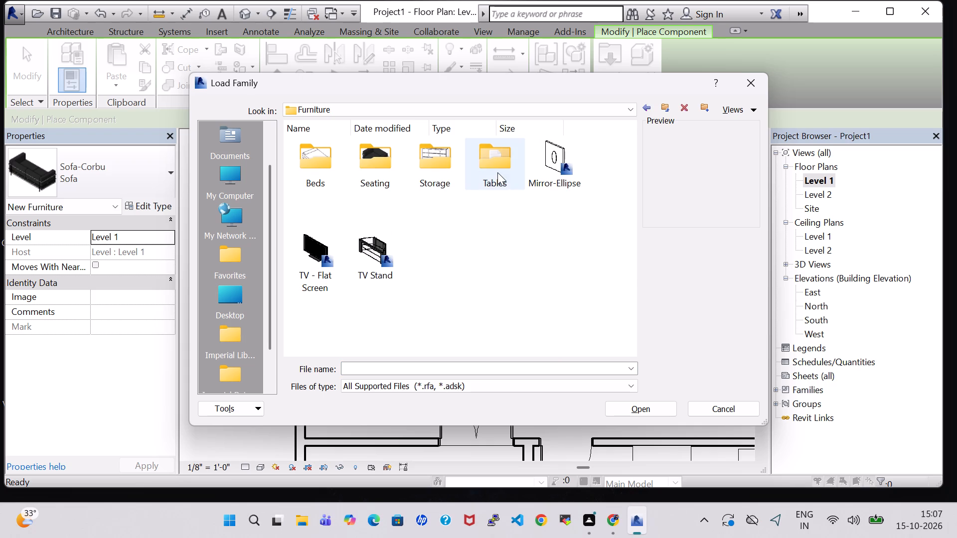
left_click(316, 338)
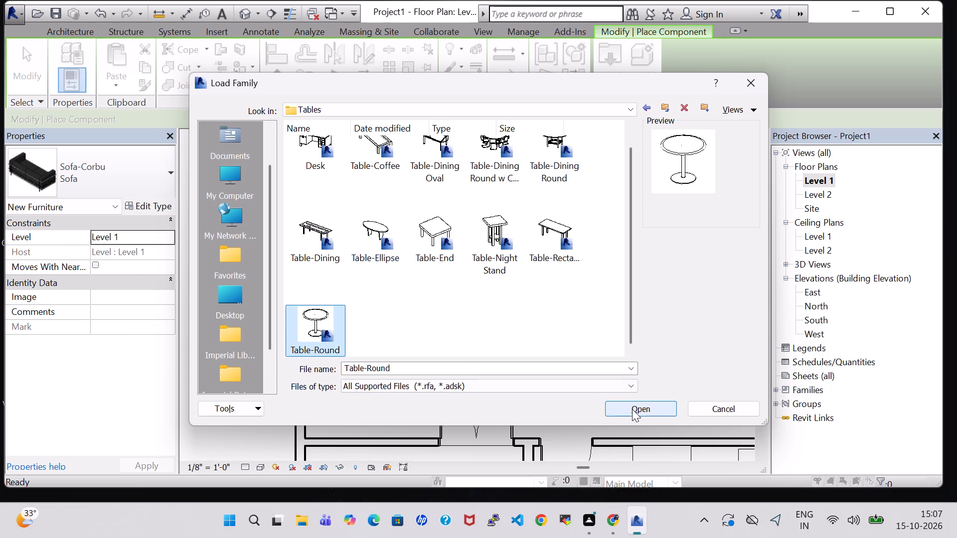
left_click(632, 409)
key("Escape")
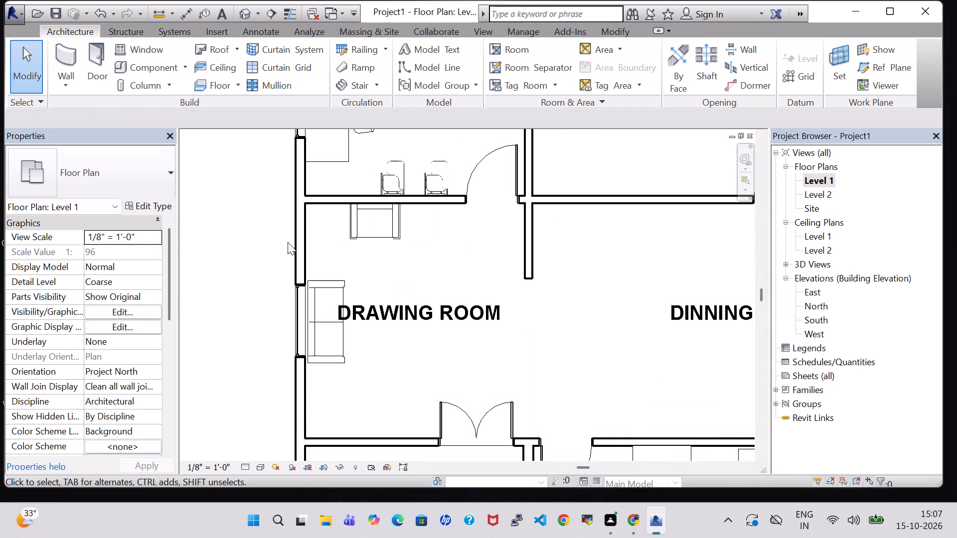
key("Escape")
Place a 36" Diameter Table-Round in the Drawing Room's northwest corner, between the sofa and the armchair.
left_click(147, 73)
left_click(145, 170)
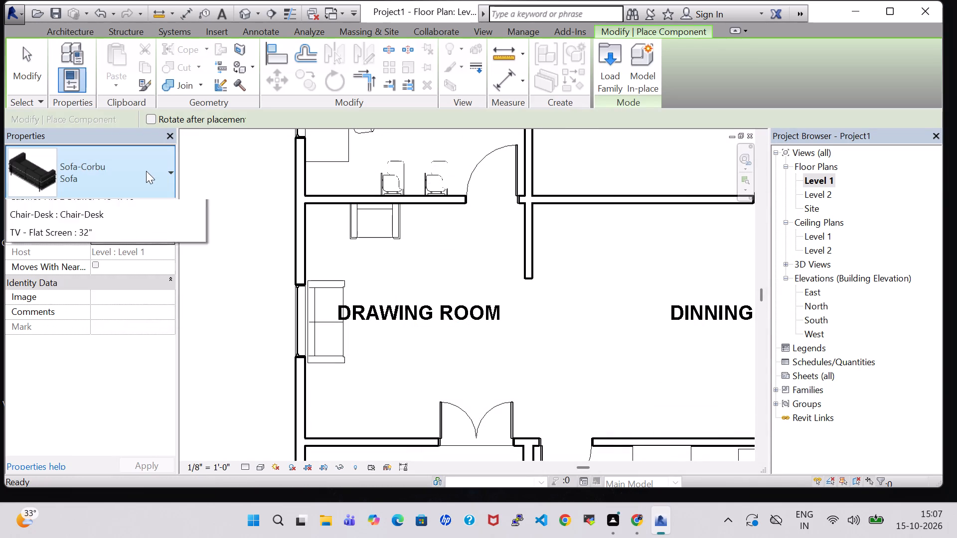
left_click(78, 454)
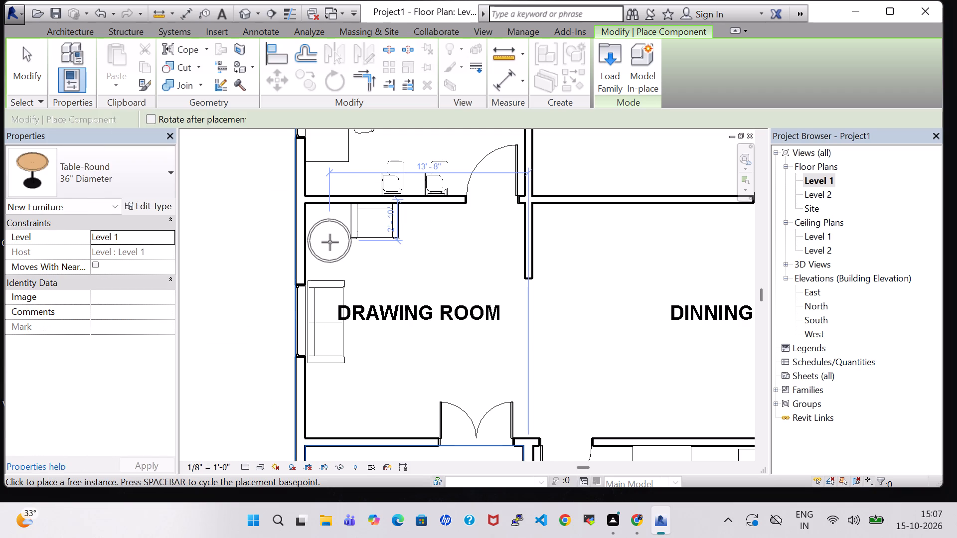
left_click(330, 242)
key("Escape")
key("Escape")
Nudge the Drawing Room's Chair-Corbu east to about 7' 5" from the east partition and slightly south, away from the north wall.
left_click(395, 233)
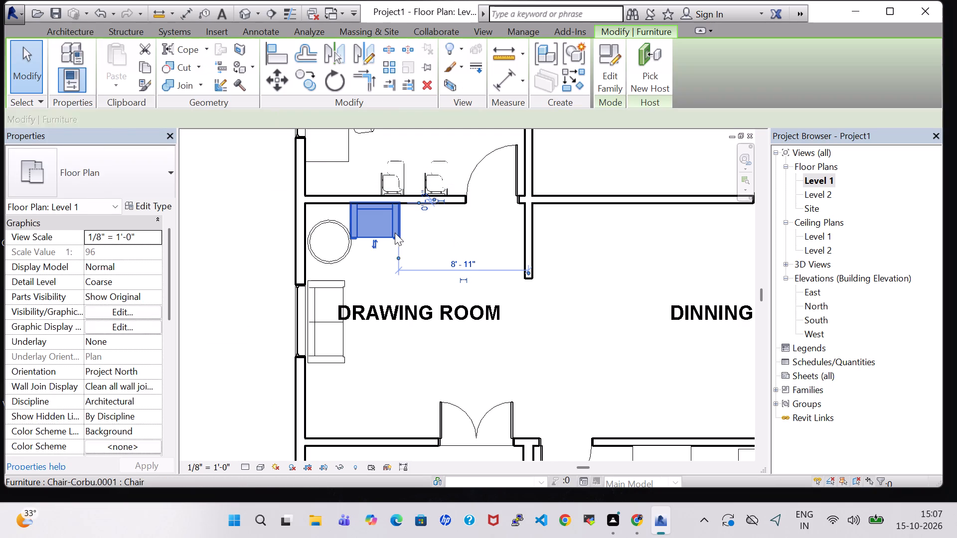
key("Right")
key("Right")
key("Right")
key("Right")
key("Right")
key("Right")
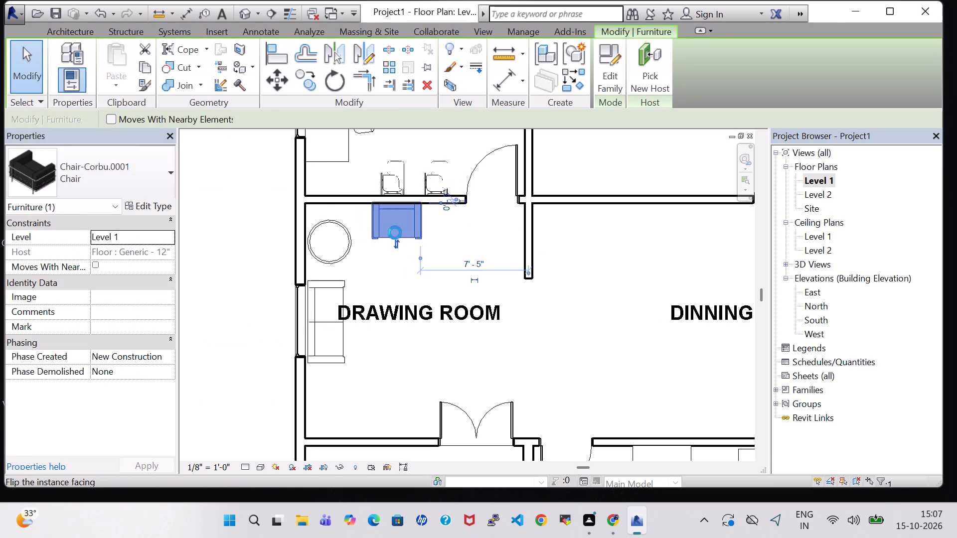
key("Down")
key("Down")
key("Down")
key("Down")
key("Up")
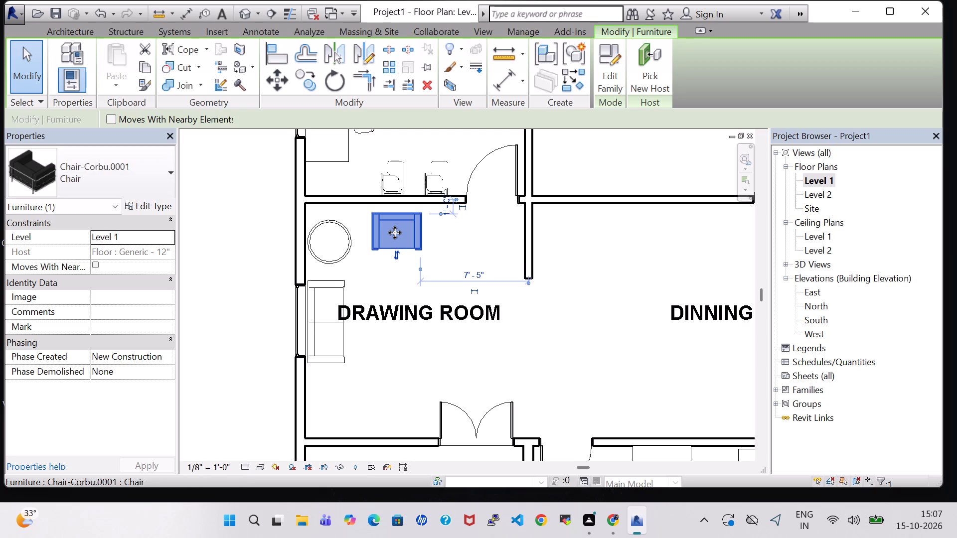
left_click(263, 301)
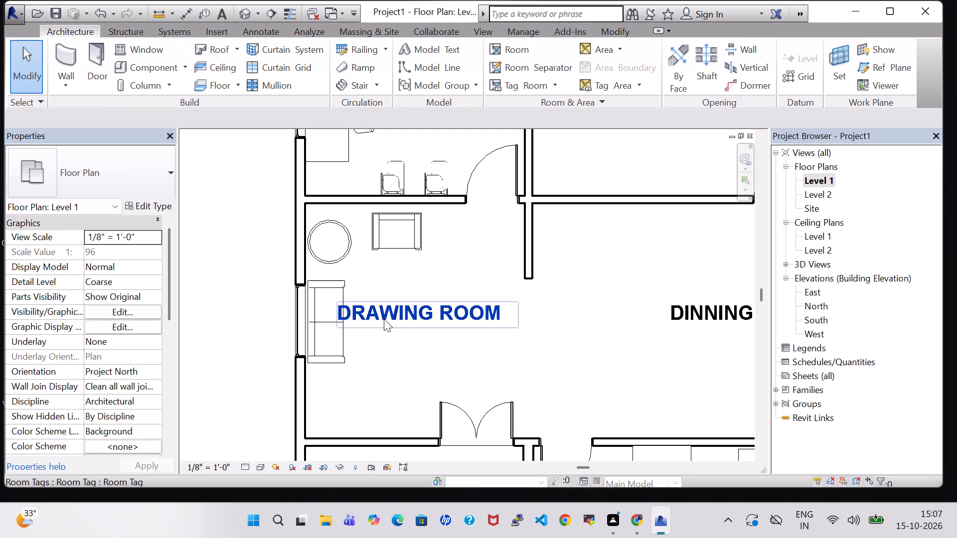
Load Table-Dining from the Furniture Tables folder and place a rotated 30" x 84" x 22" one in front of the Drawing Room's west sofa.
left_click(155, 70)
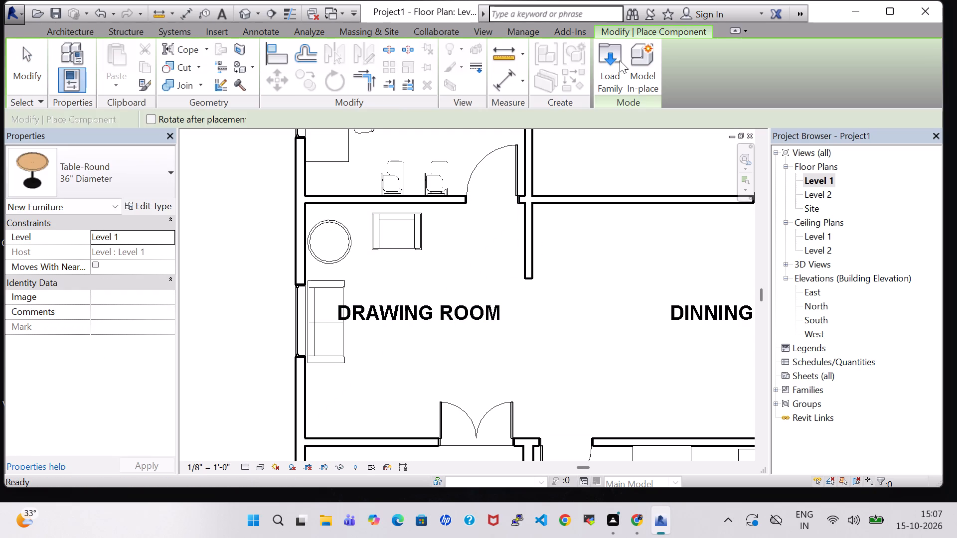
left_click(602, 67)
double_click(563, 331)
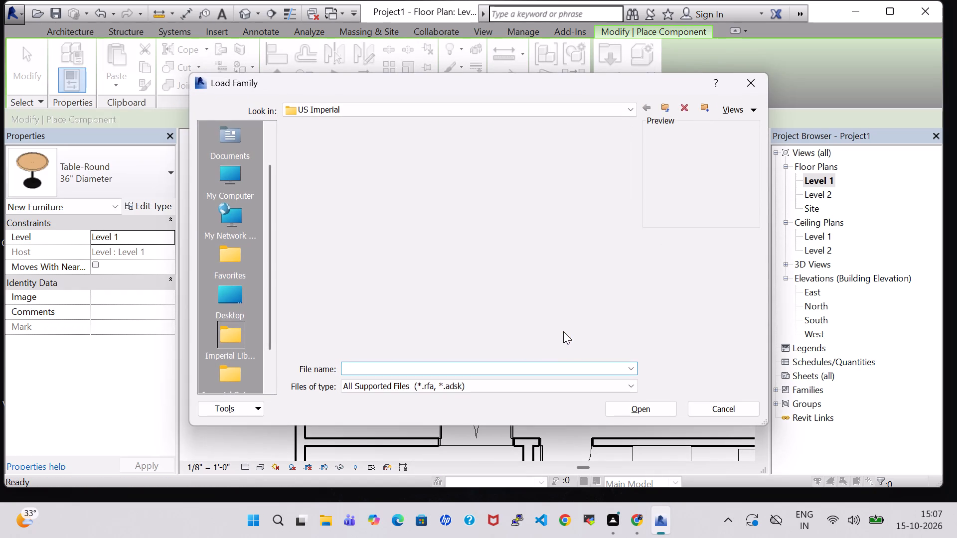
double_click(510, 153)
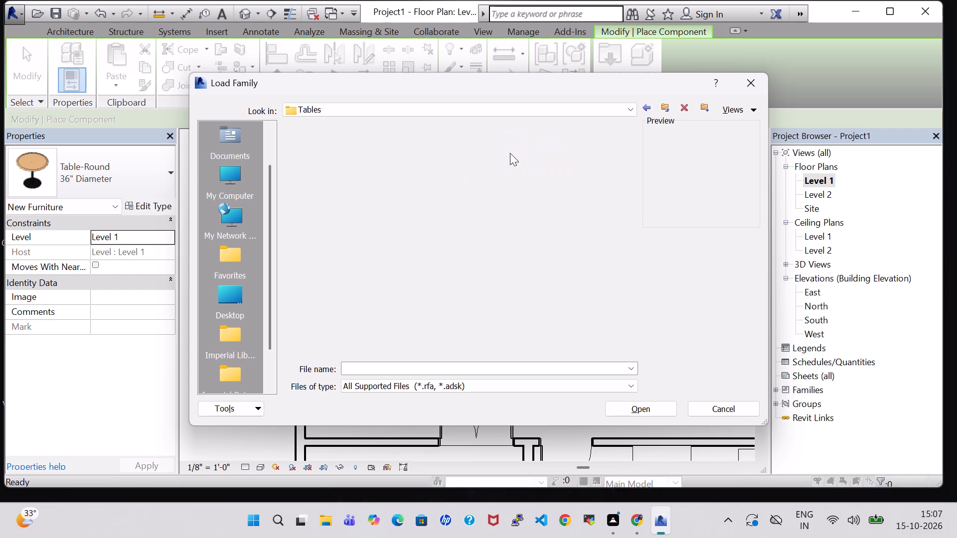
left_click(429, 167)
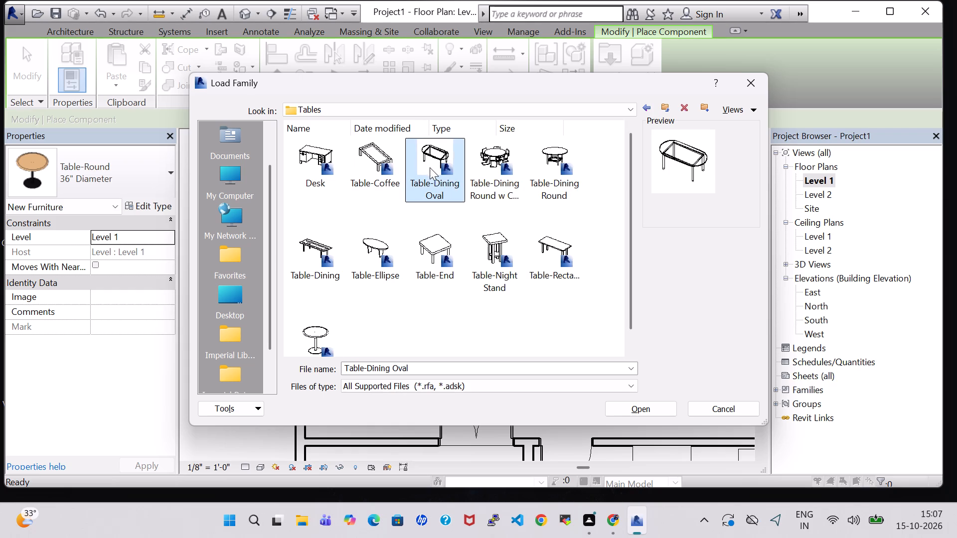
left_click(313, 255)
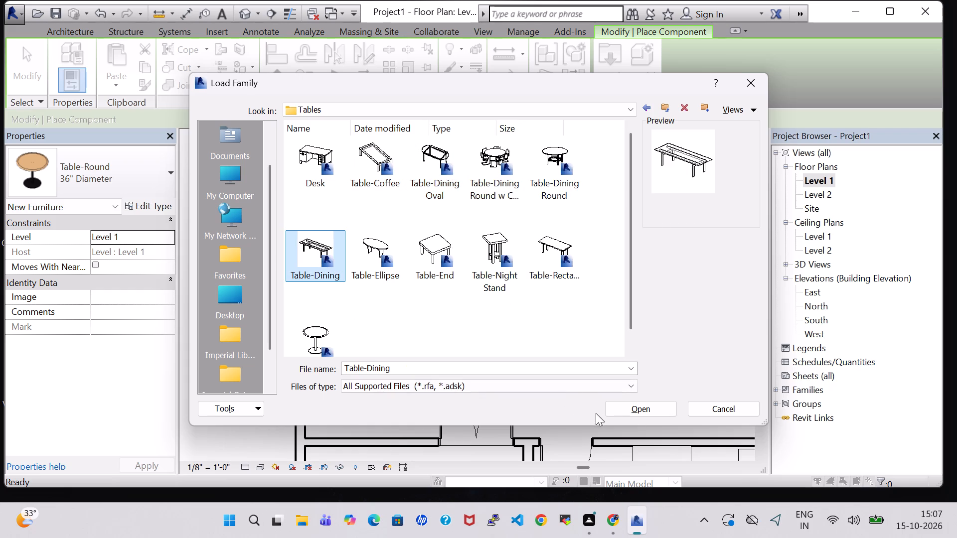
left_click(637, 407)
key("space")
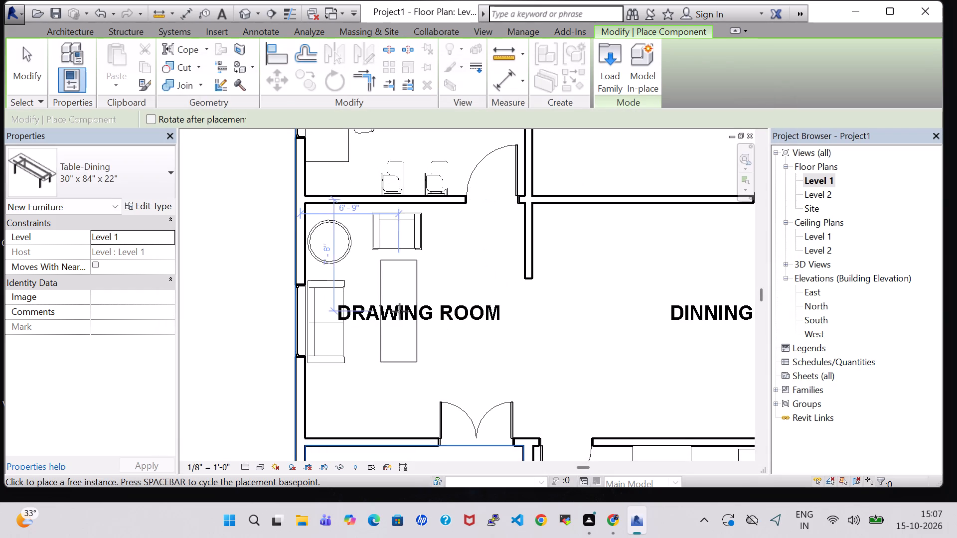
left_click(395, 319)
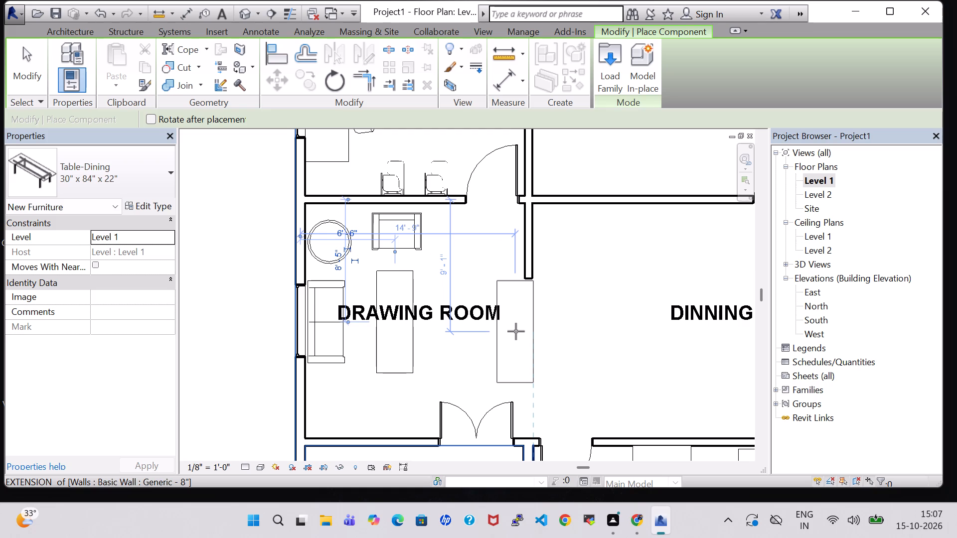
key("Escape")
key("Escape")
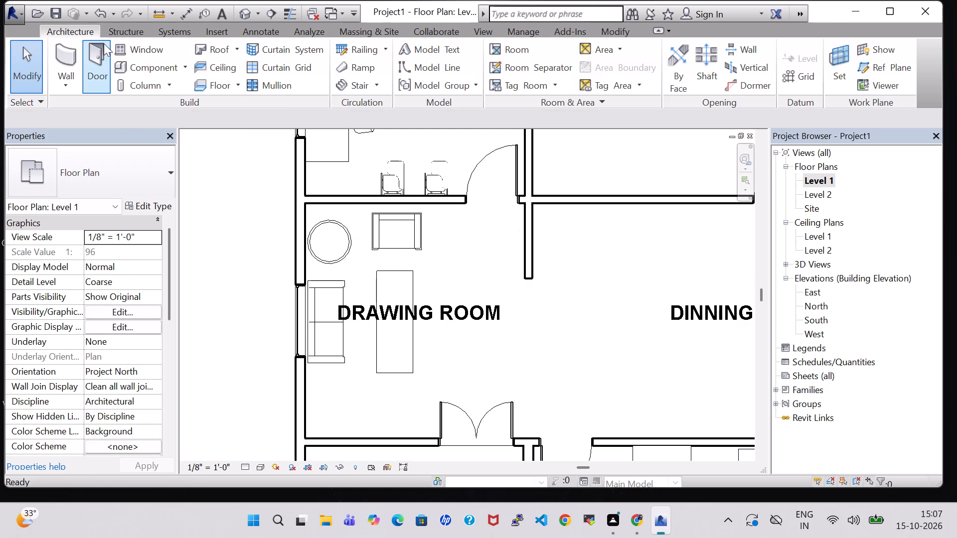
Place a second Sofa-Corbu, facing north, near the Drawing Room's south wall, about 2' 8" from the west wall and 1' 2" from the south wall.
left_click(144, 67)
left_click(152, 184)
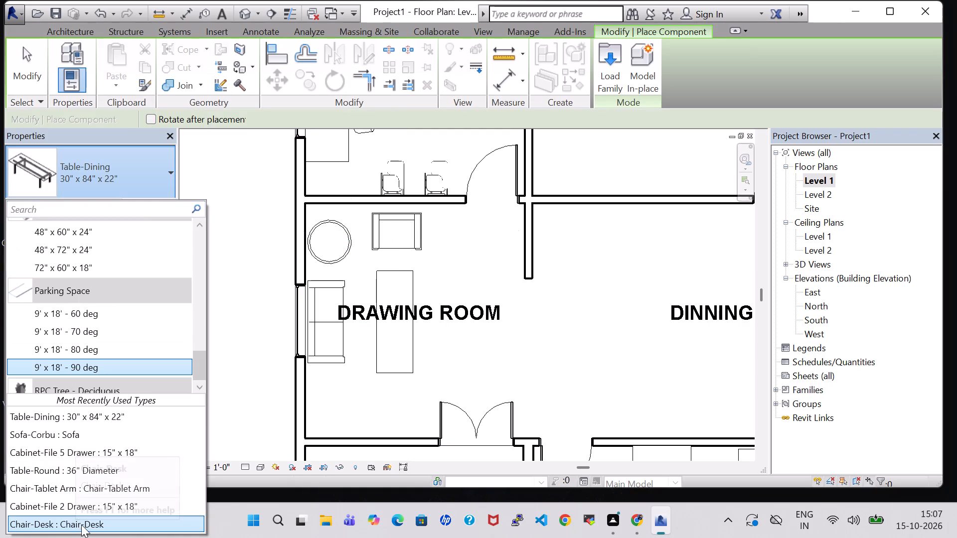
left_click(77, 420)
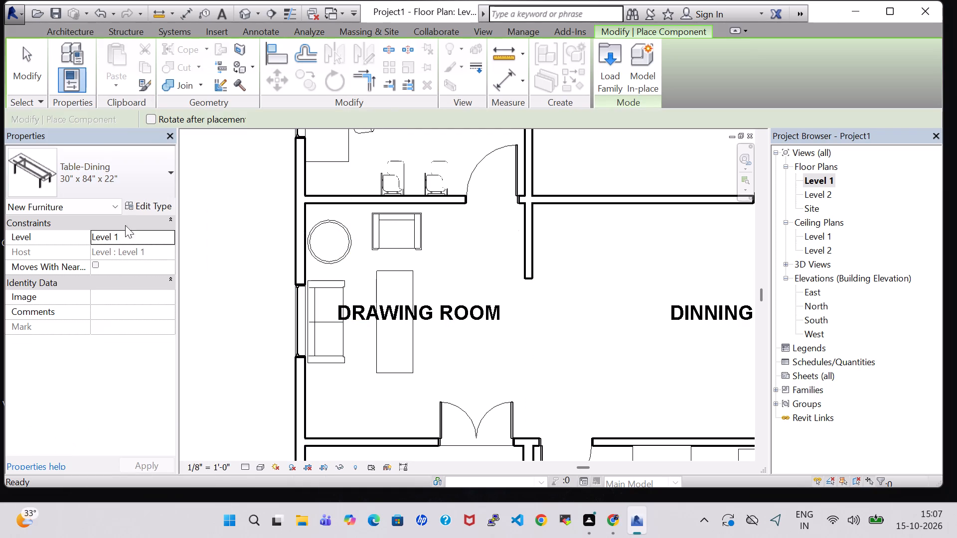
left_click(127, 177)
left_click(56, 436)
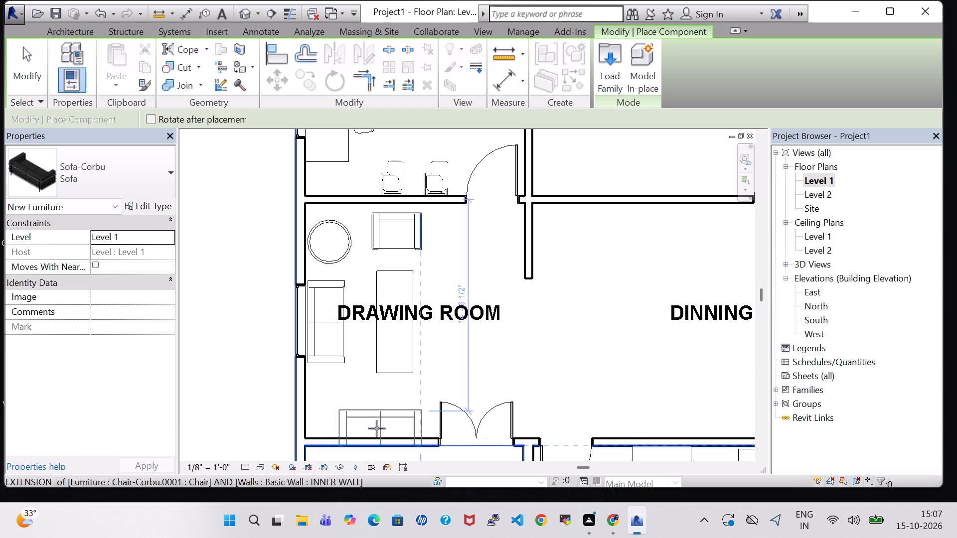
key("space")
key("space")
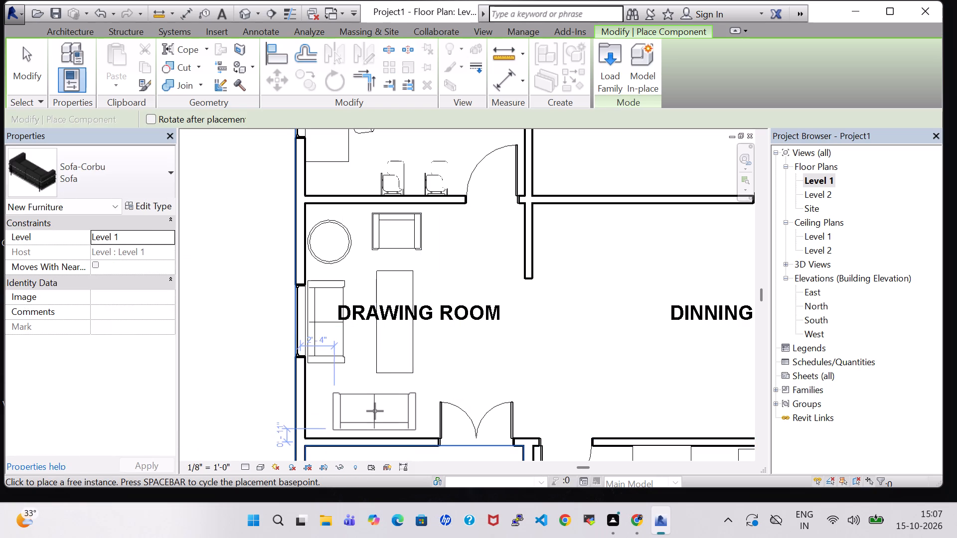
left_click(379, 408)
scroll(529, 365, "down", 2)
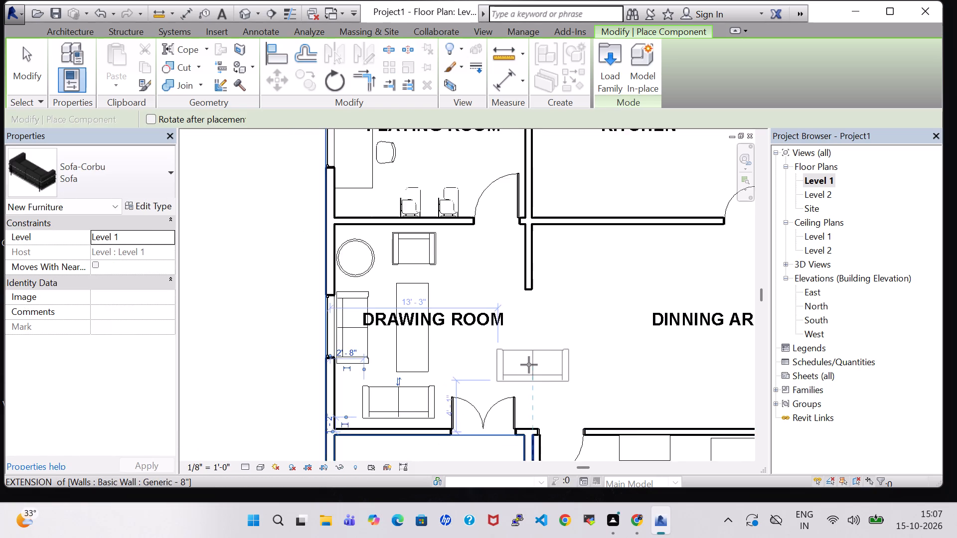
key("Escape")
key("Escape")
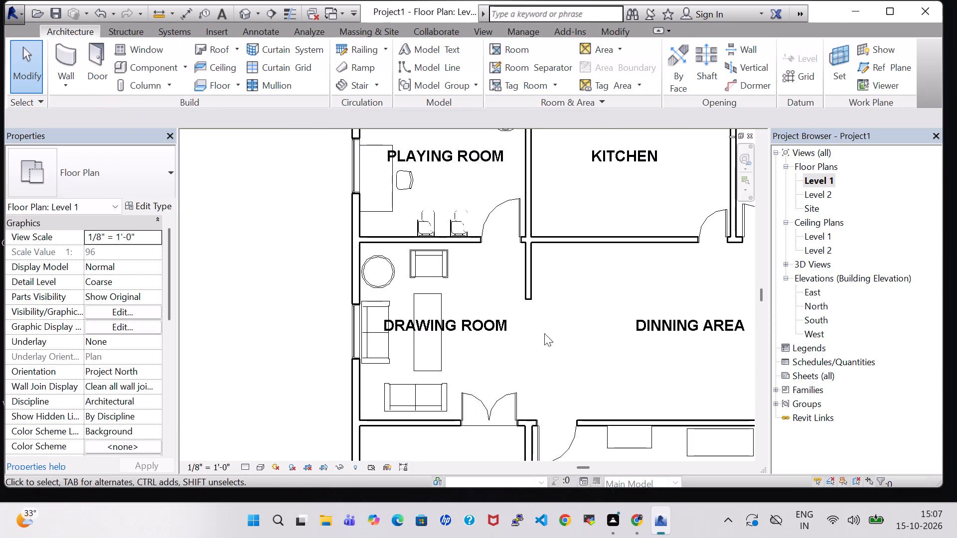
Nudge the Drawing Room's room tag slightly east, clear of the west sofa.
left_click(457, 321)
key("Right")
key("Right")
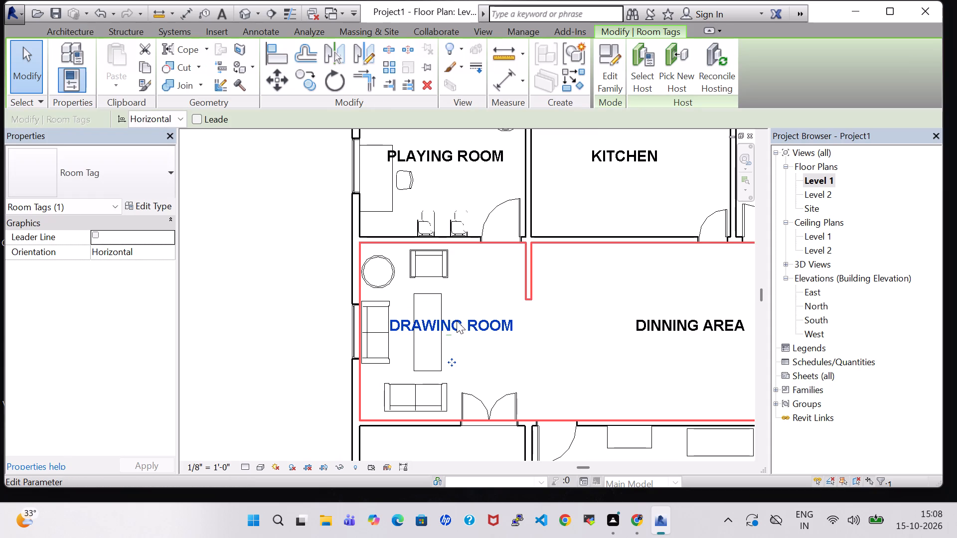
left_click(299, 307)
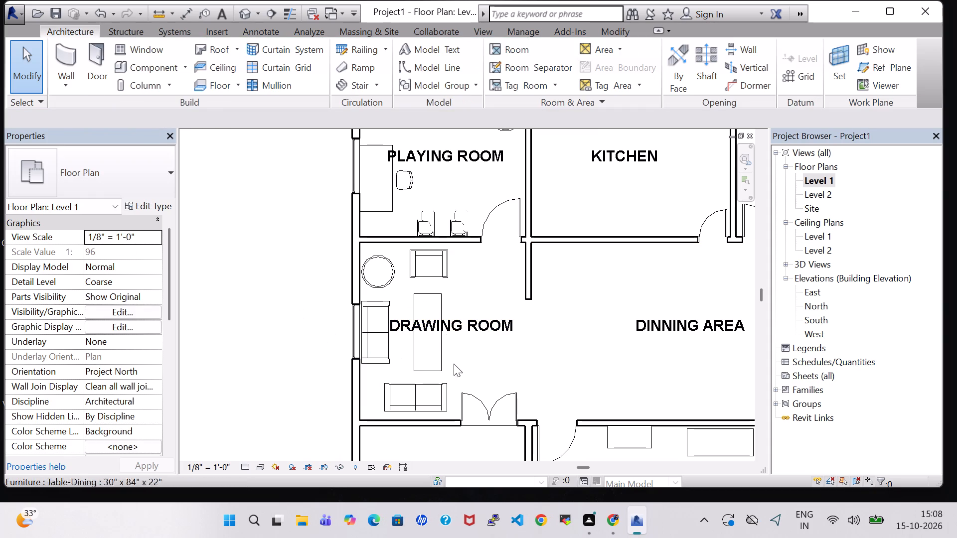
Nudge the Drawing Room's south sofa east to about 3' 5" from the west wall and slightly north.
left_click(422, 399)
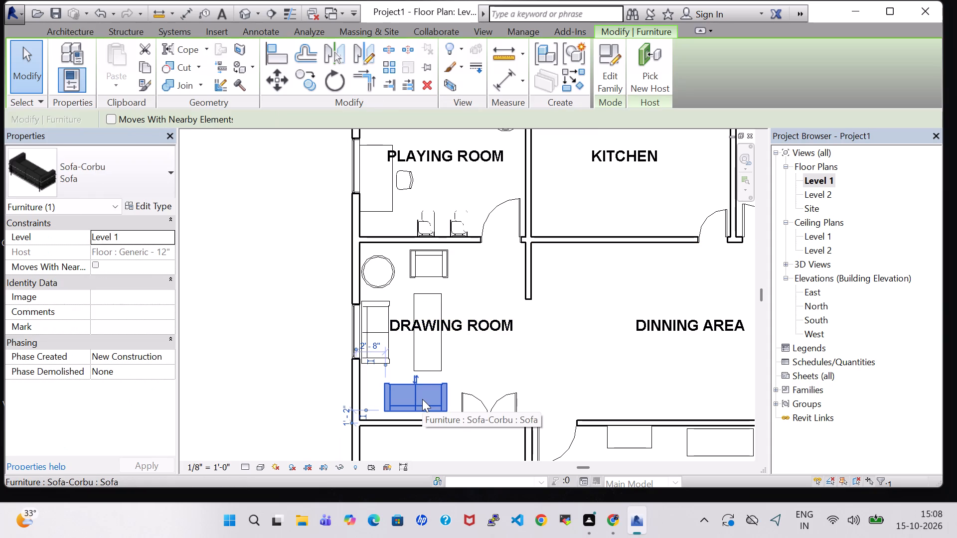
key("Right")
key("Right")
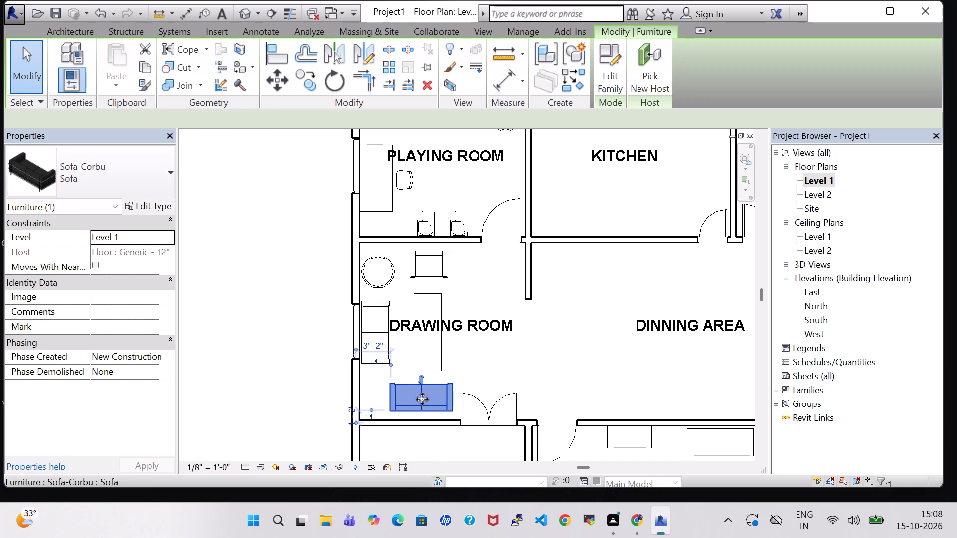
key("Up")
key("Up")
key("Right")
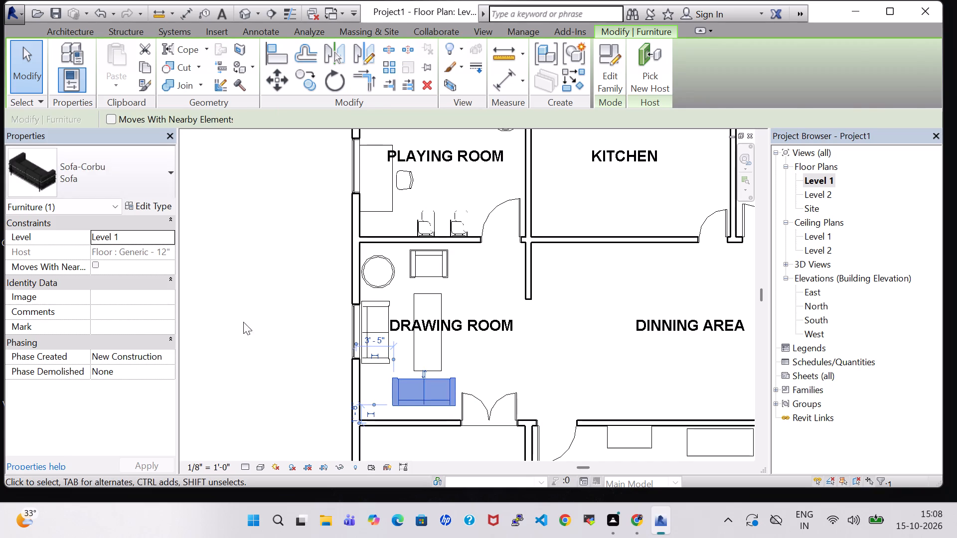
left_click(257, 303)
Load Table-End from the Furniture Tables folder and place a 24" x 24" one against the Drawing Room's west wall, beside the south sofa.
left_click(149, 63)
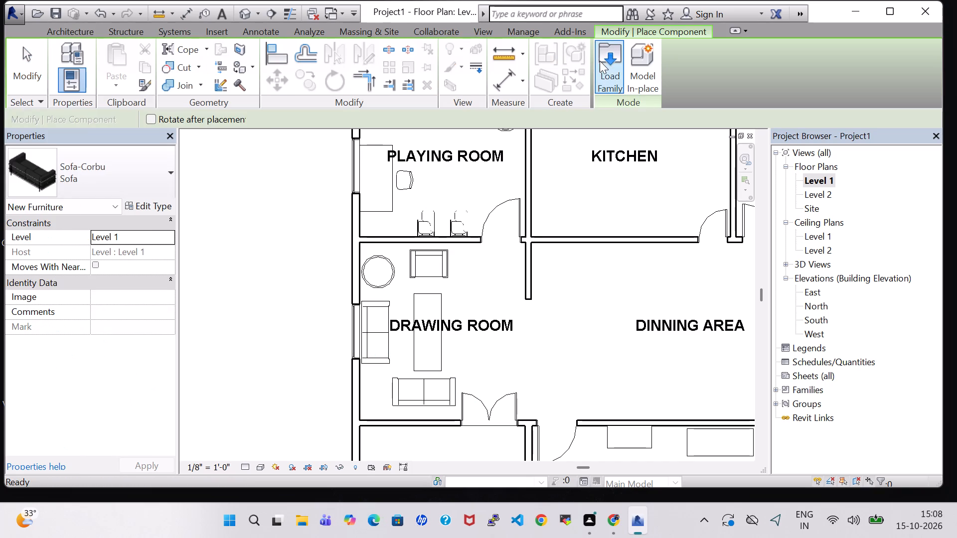
left_click(600, 62)
scroll(541, 257, "down", 1)
double_click(552, 225)
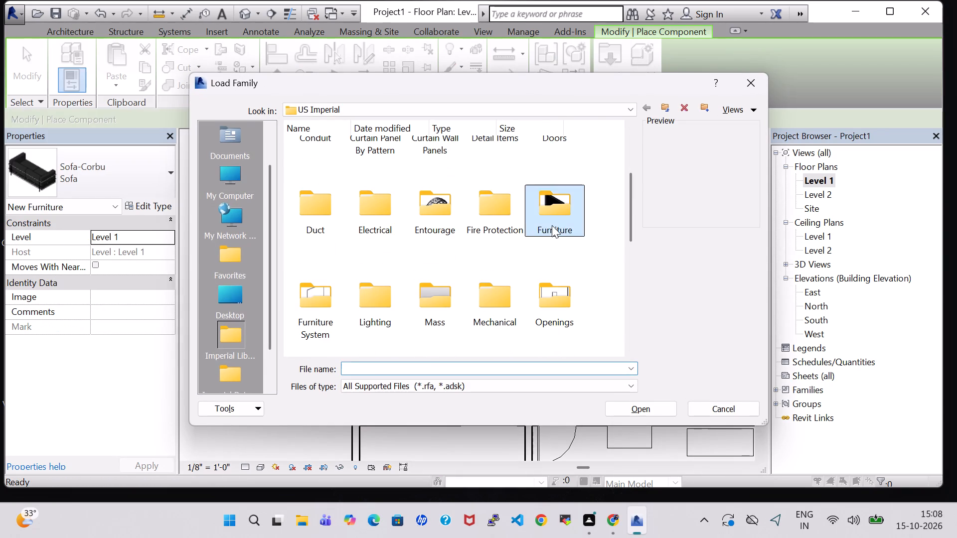
double_click(515, 164)
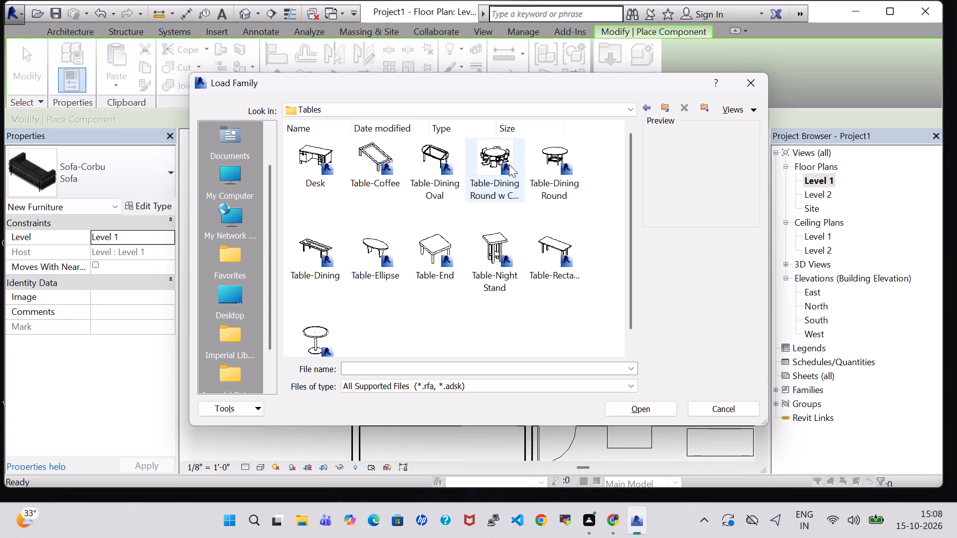
left_click(426, 246)
left_click(649, 406)
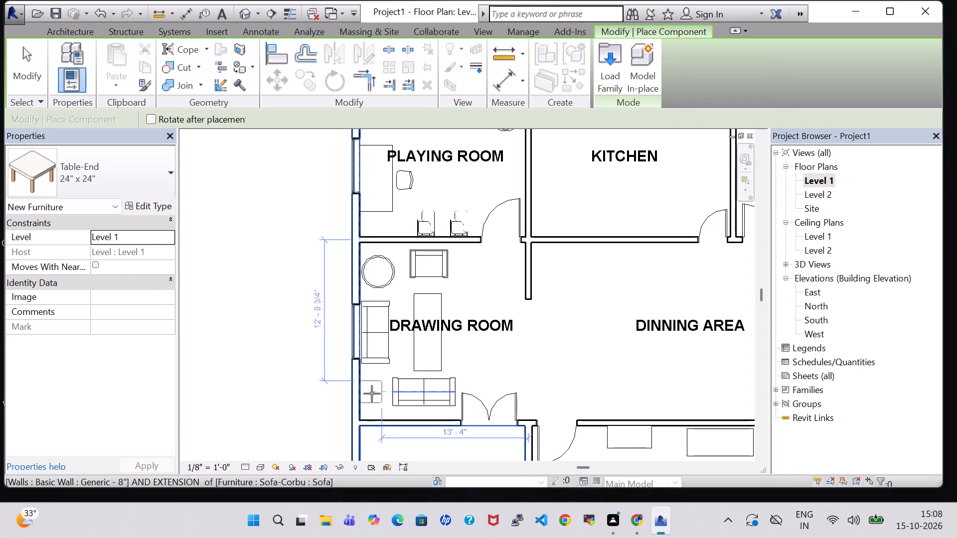
left_click(372, 394)
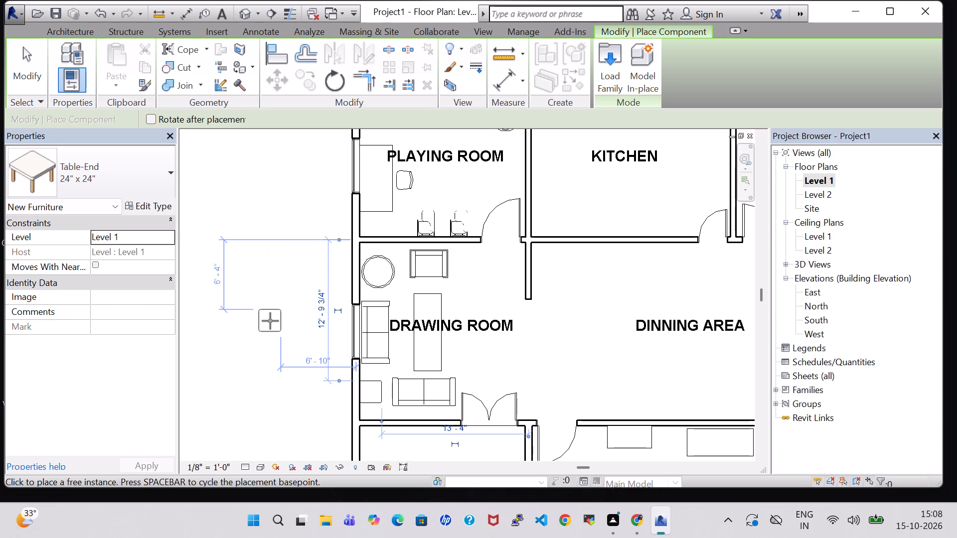
Load the Toilet-Domestic-3D family from the Water Closets folder of the architectural plumbing fixtures.
key("Escape")
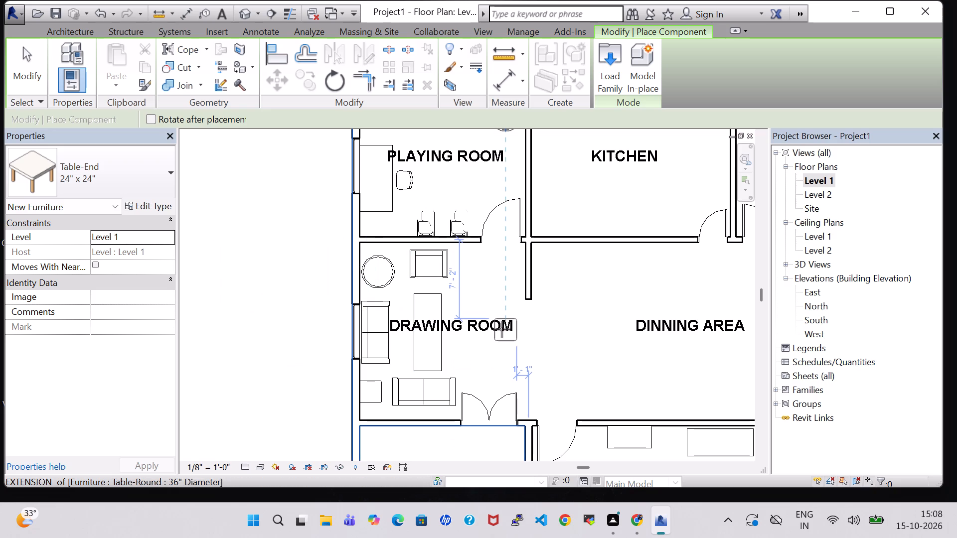
key("Escape")
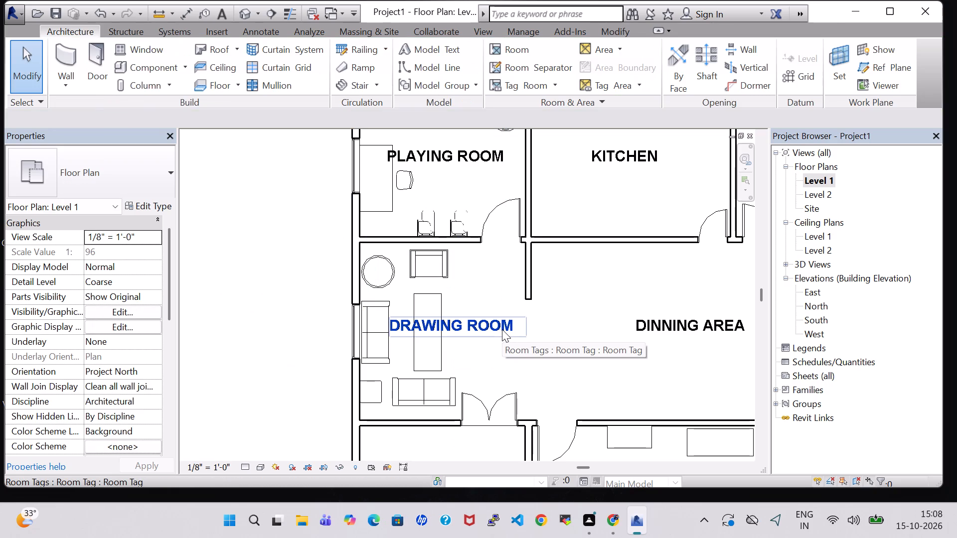
scroll(515, 277, "down", 2)
middle_click_drag(595, 336, 503, 331)
middle_click_drag(571, 330, 478, 333)
scroll(478, 333, "down", 2)
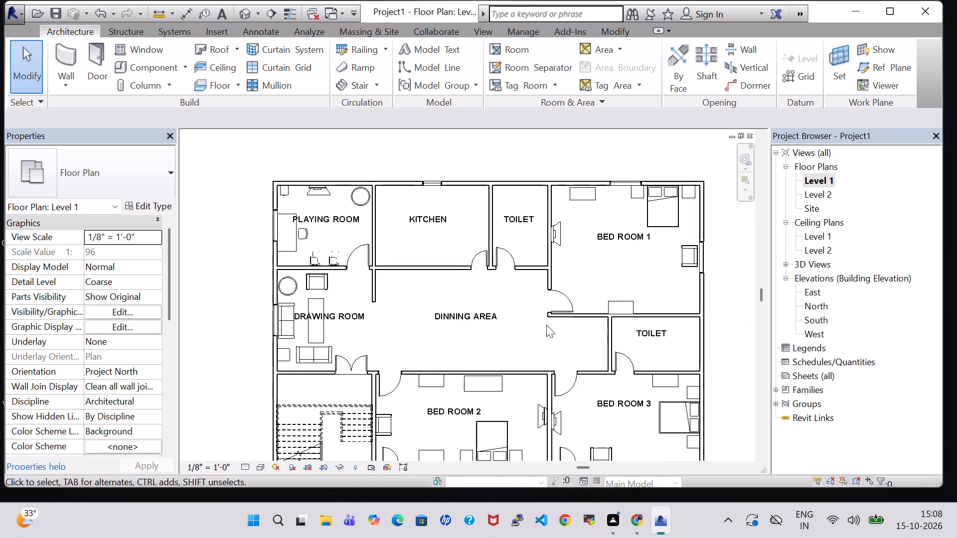
middle_click_drag(548, 325, 485, 304)
scroll(701, 309, "down", 1)
middle_click_drag(685, 304, 668, 297)
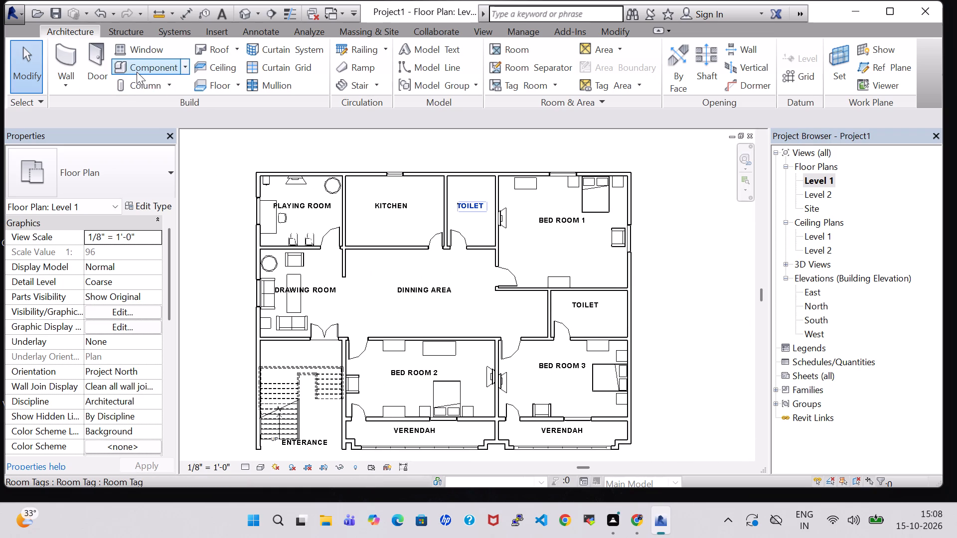
left_click(138, 69)
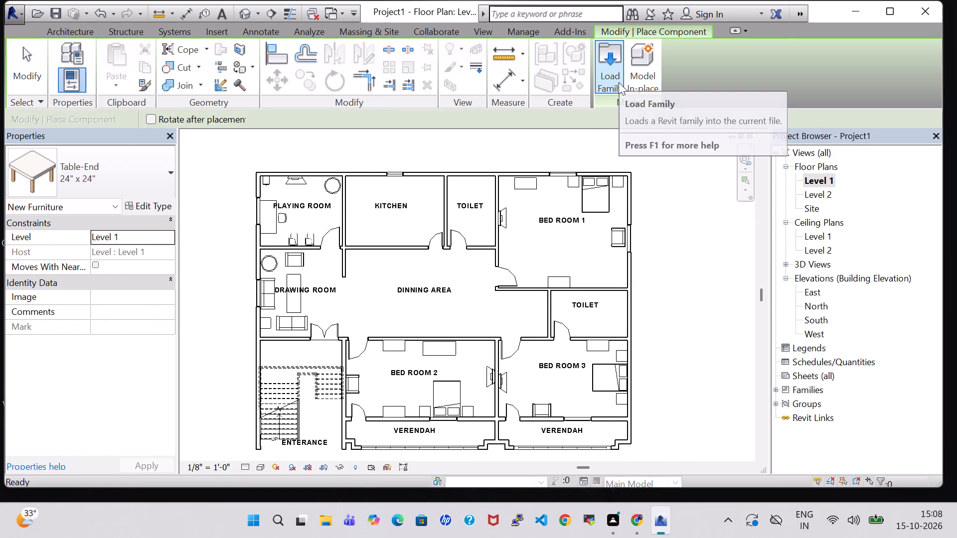
left_click(619, 82)
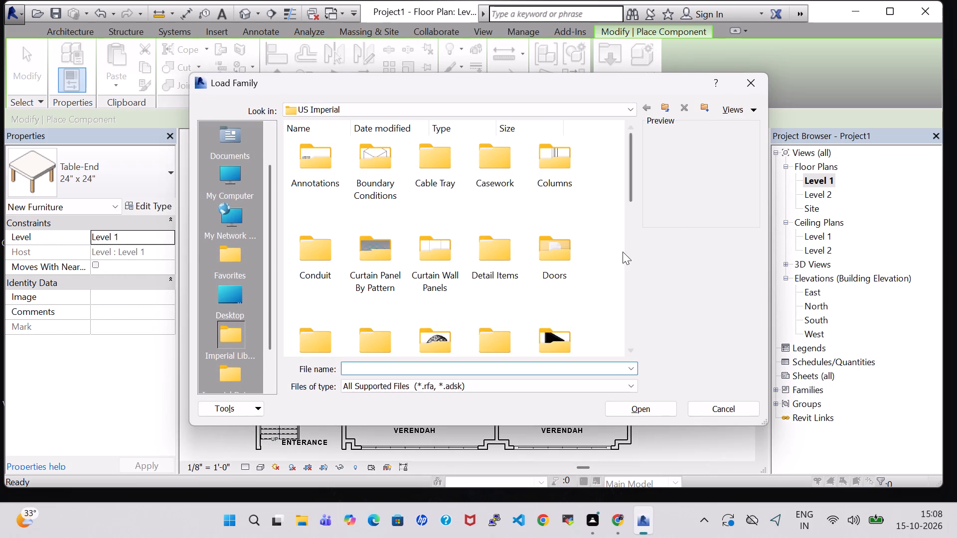
scroll(623, 252, "down", 1)
double_click(546, 206)
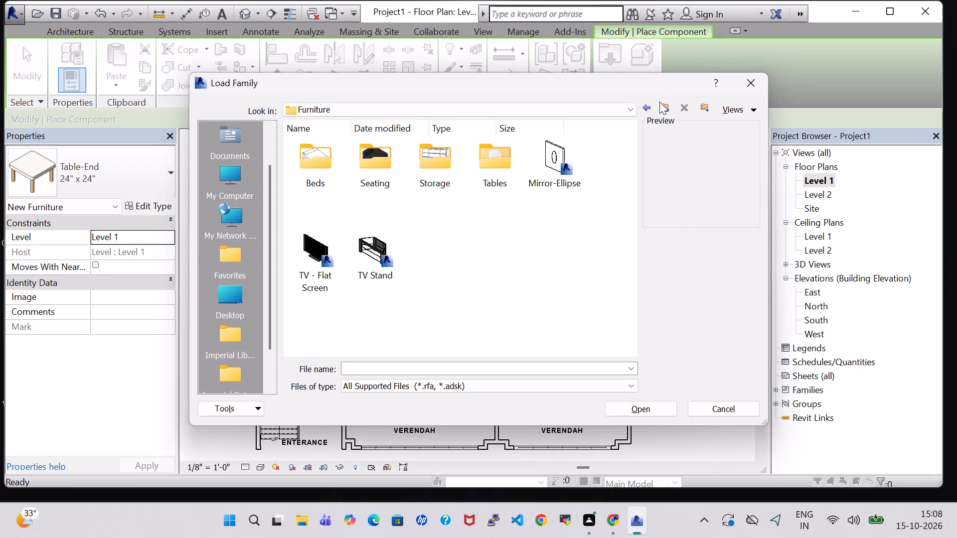
left_click(646, 105)
scroll(392, 228, "down", 2)
double_click(427, 255)
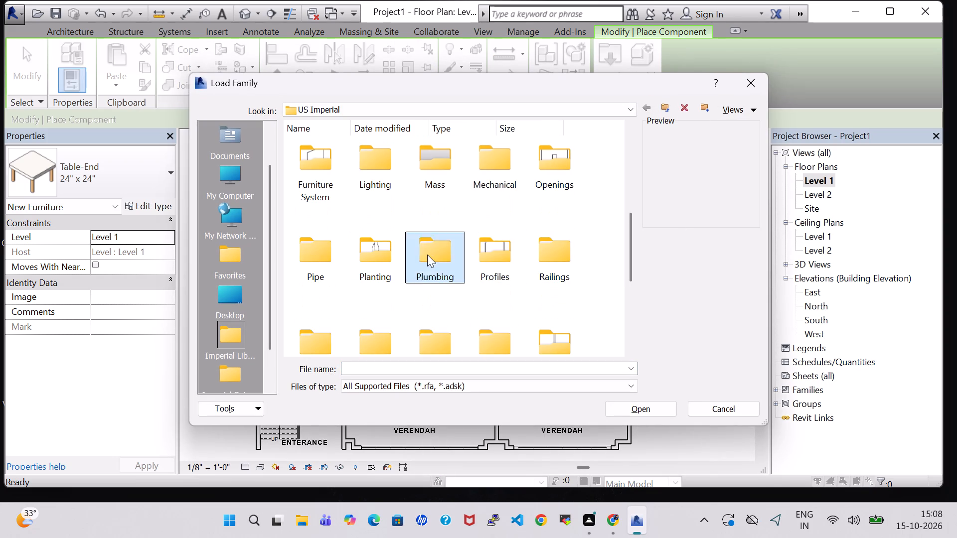
double_click(344, 167)
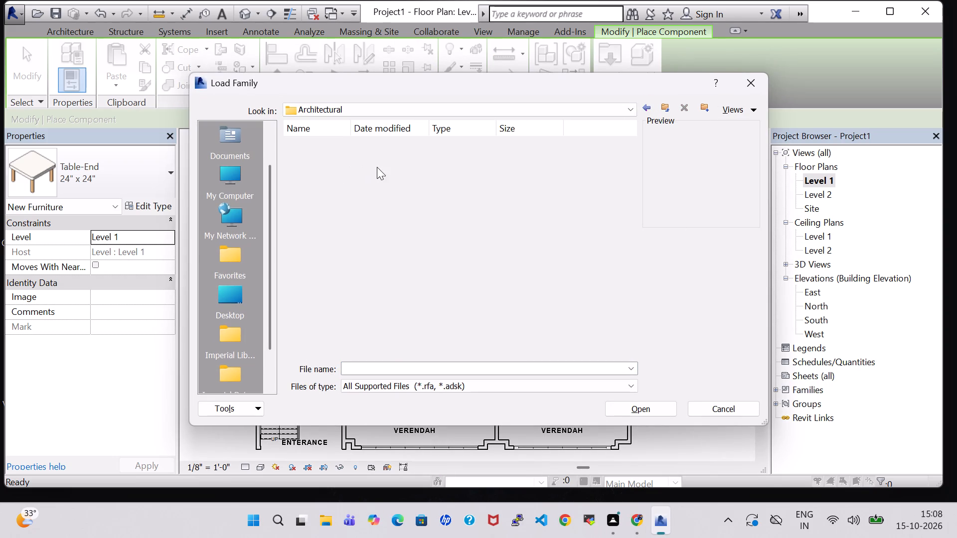
double_click(377, 167)
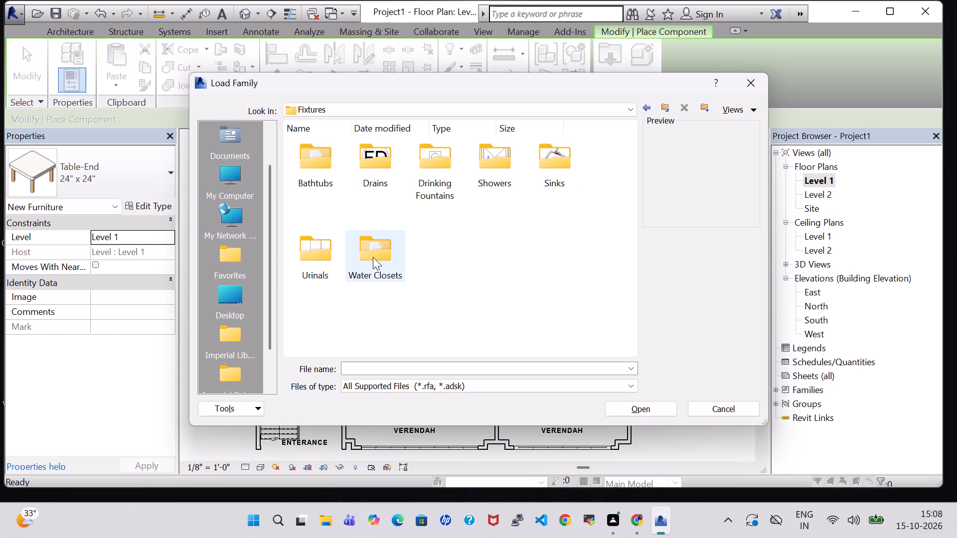
double_click(374, 258)
left_click(502, 167)
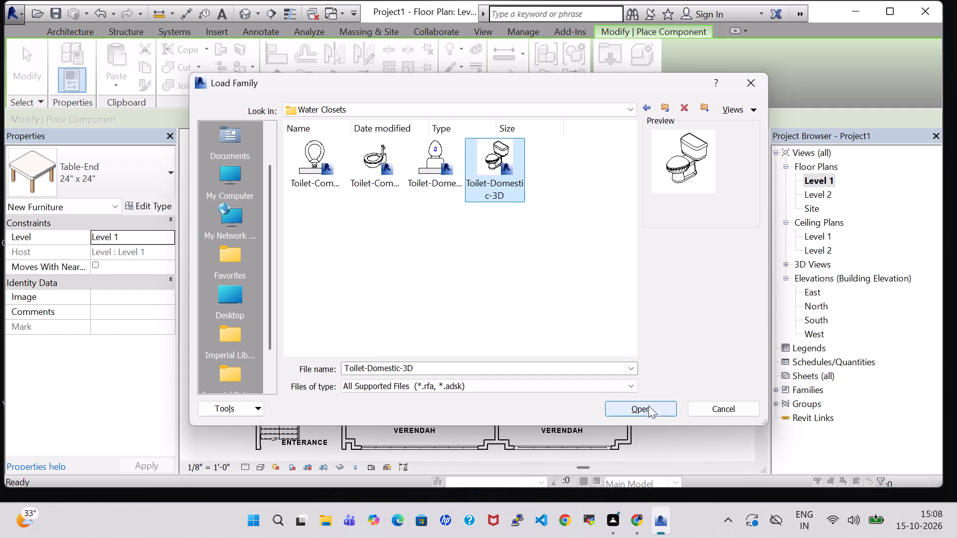
left_click(651, 408)
Place the Toilet-Domestic-3D facing west against the east wall of the toilet north of Bed Room 3, about 2' 6" from its south wall.
scroll(610, 321, "up", 4)
key("space")
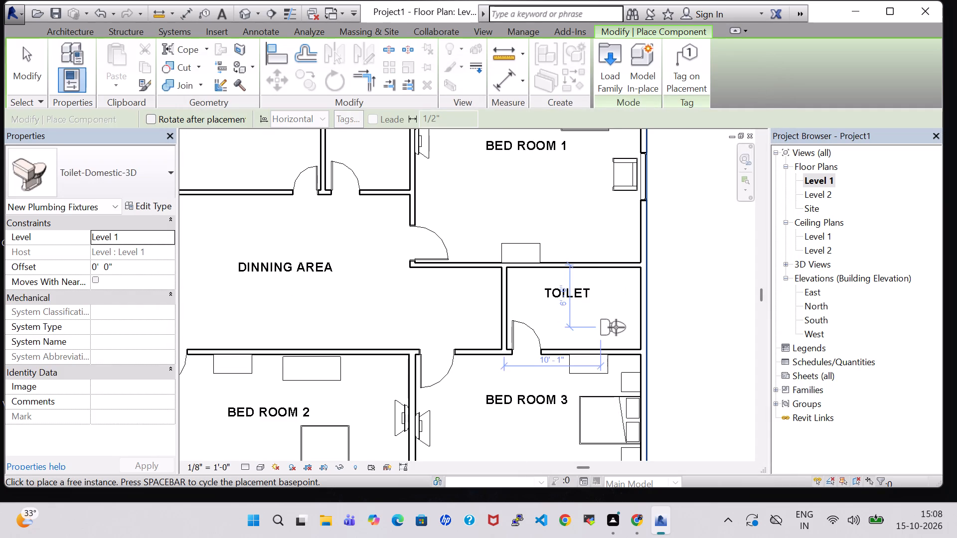
key("space")
key("space")
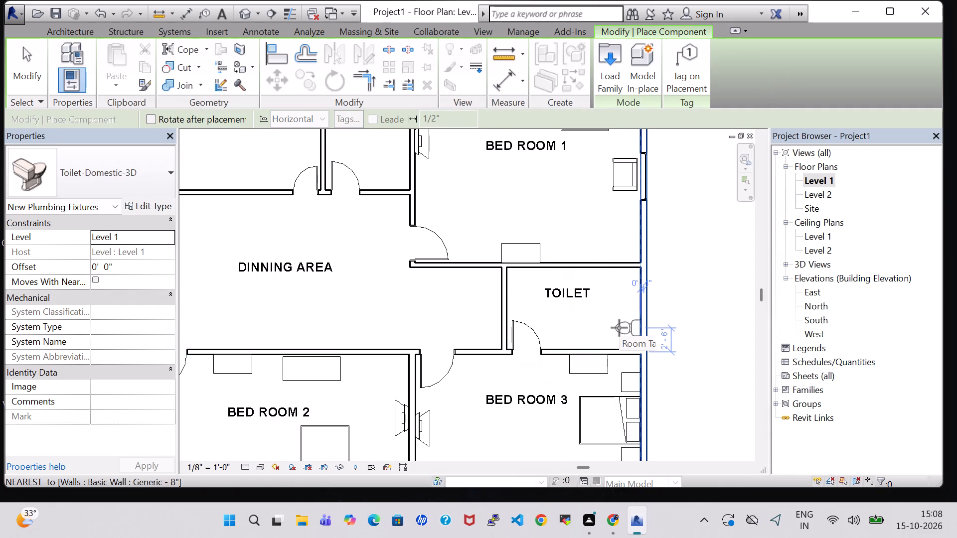
left_click(619, 328)
key("Escape")
key("Escape")
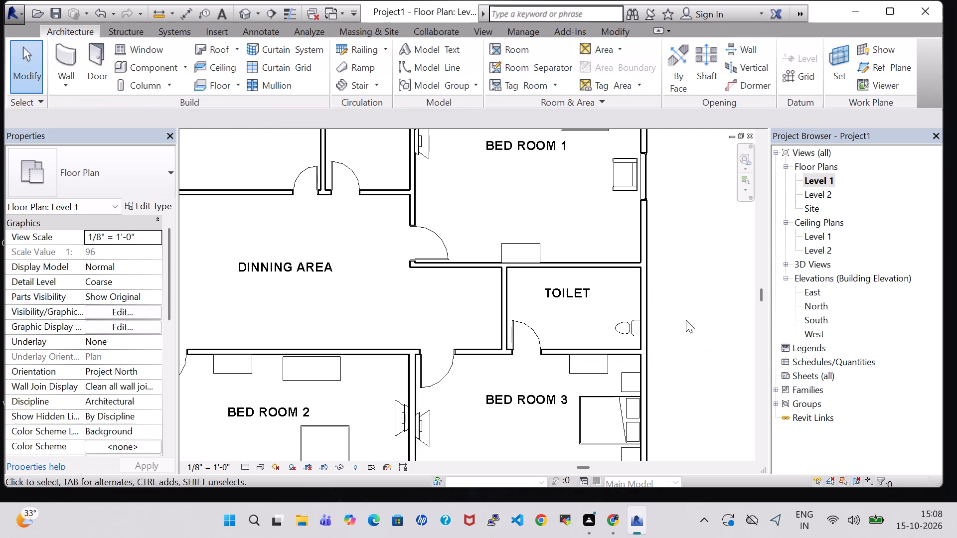
Load the Tub-Free Standing-3D family from the Bathtubs folder of the architectural plumbing fixtures.
left_click(145, 69)
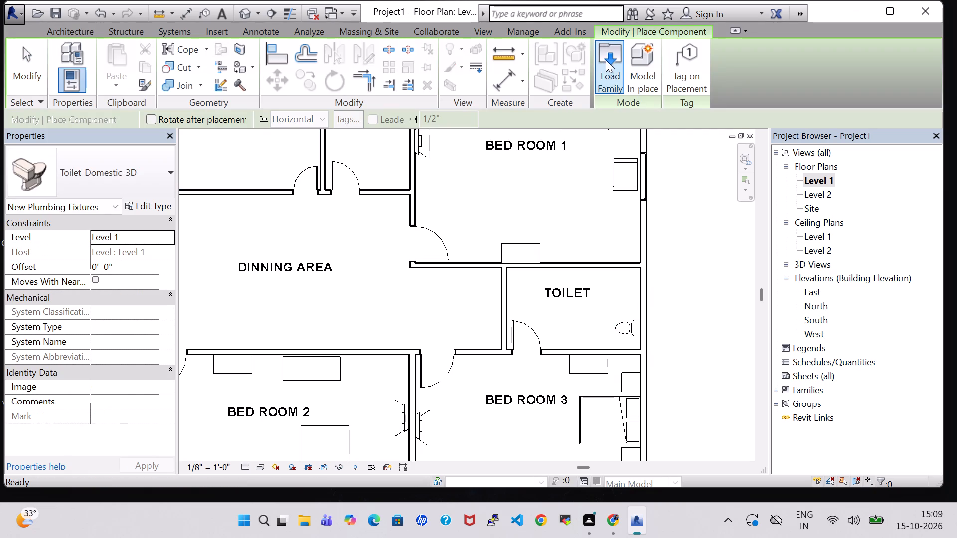
left_click(606, 60)
scroll(573, 267, "down", 1)
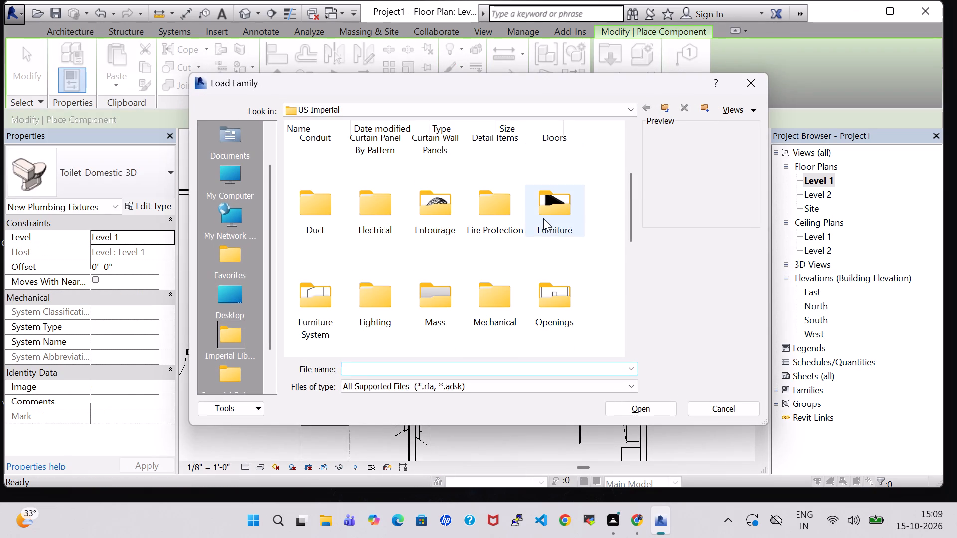
left_click(543, 218)
scroll(542, 226, "down", 1)
double_click(432, 246)
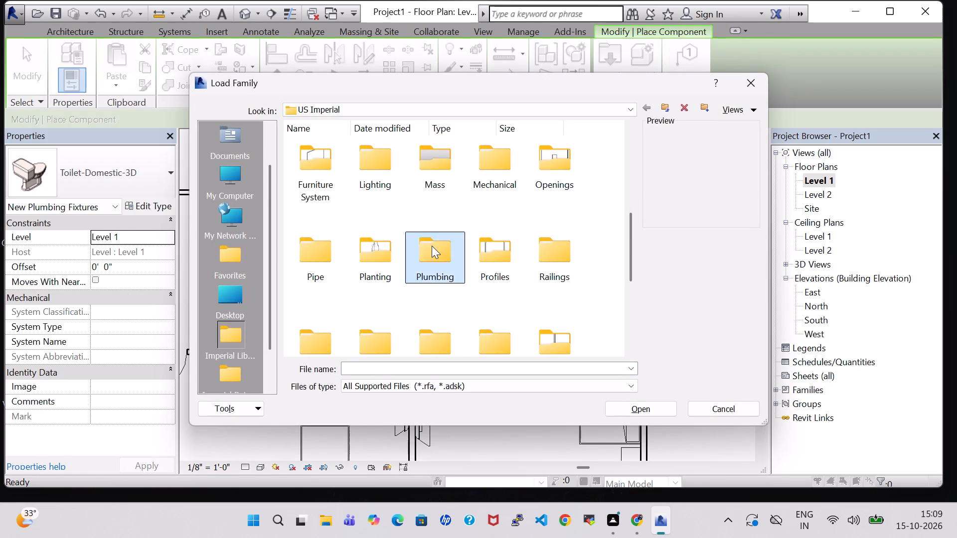
double_click(319, 160)
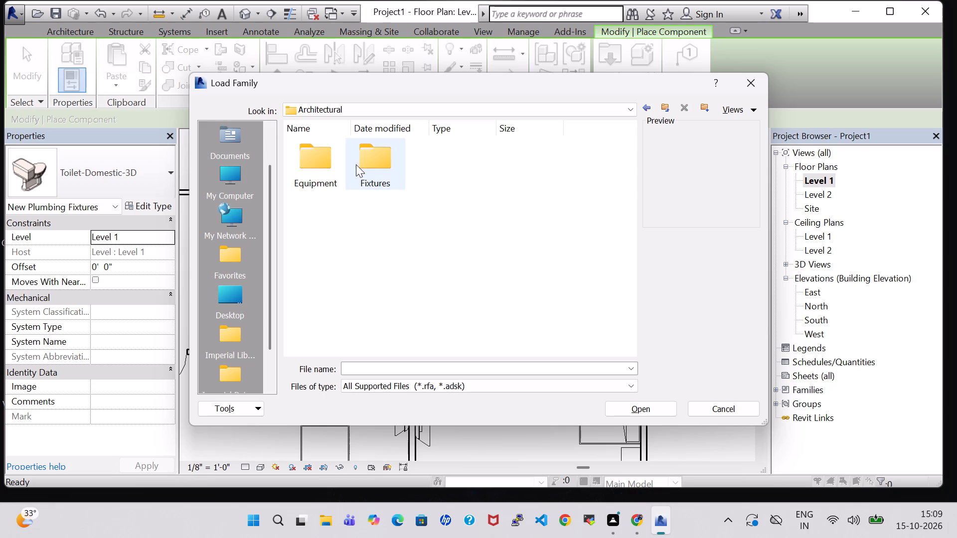
double_click(374, 164)
triple_click(304, 163)
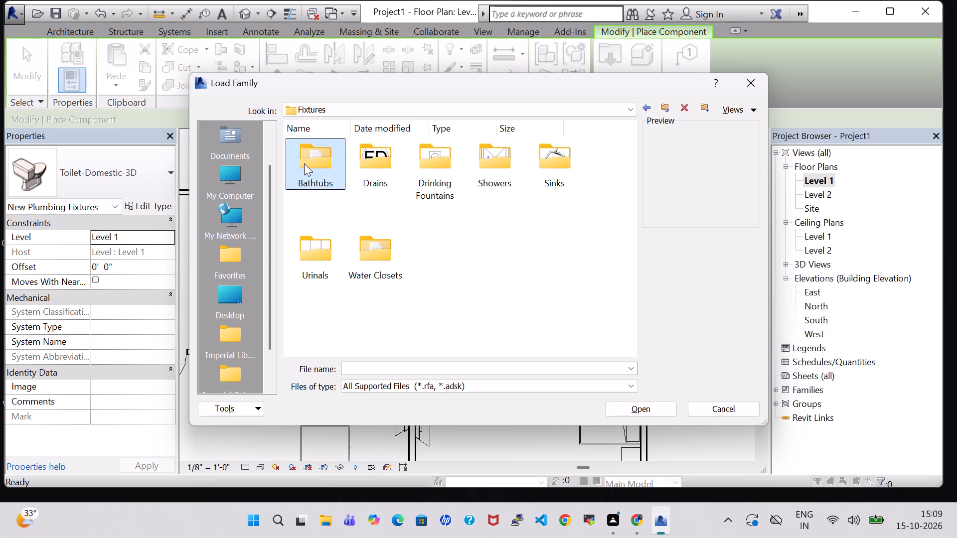
left_click(379, 171)
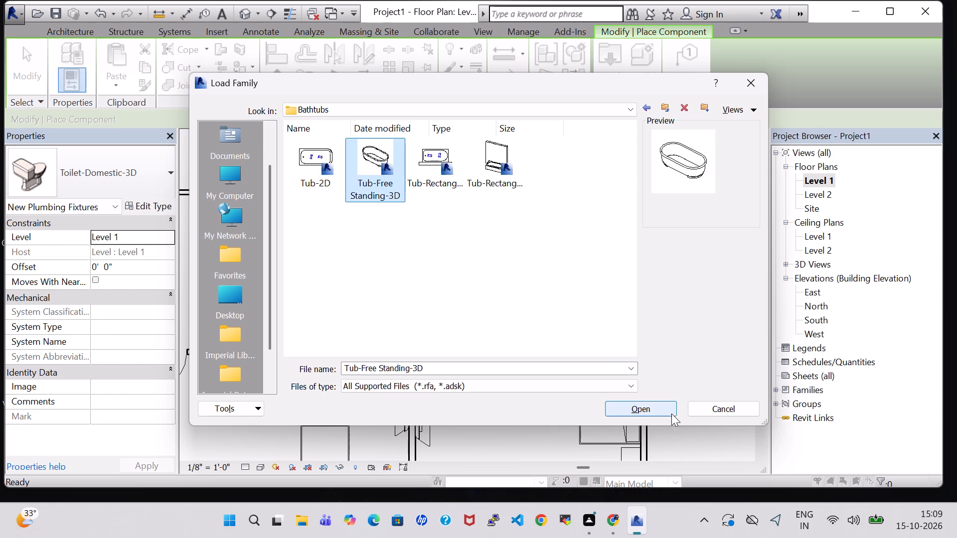
left_click(671, 412)
Place a 30" x 60" tub lengthwise east-west against the same toilet's east wall, north of the water closet, about 6' 3" from the south wall.
key("space")
key("space")
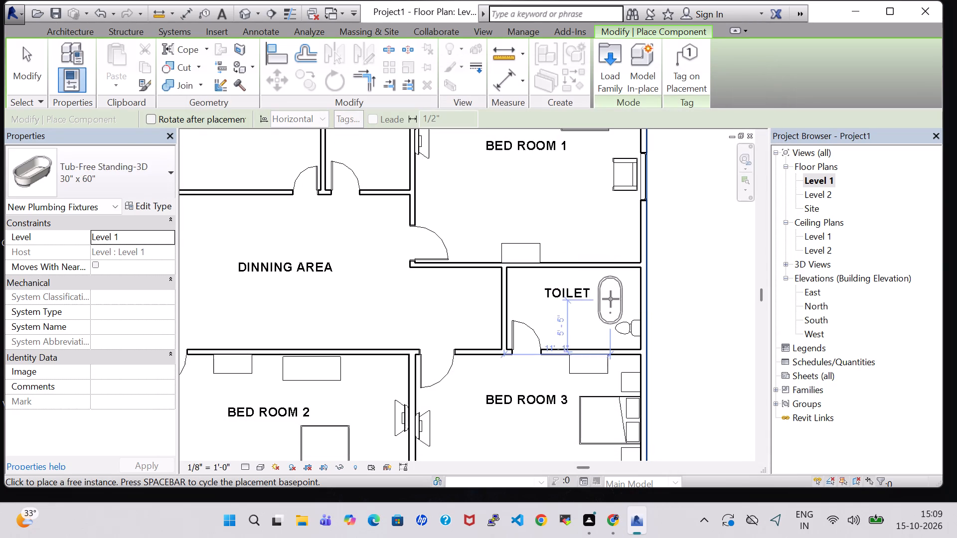
key("space")
scroll(611, 299, "up", 3)
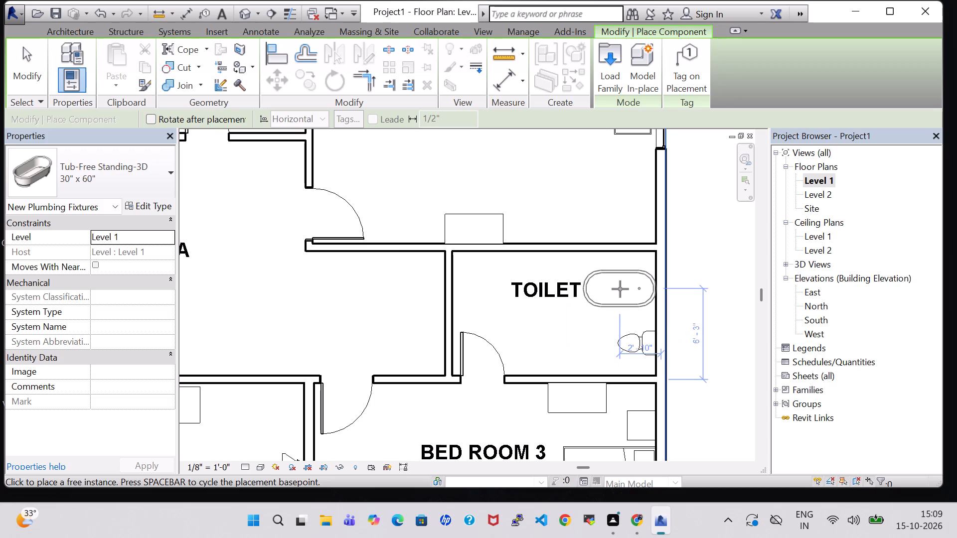
left_click(620, 289)
key("Escape")
key("Escape")
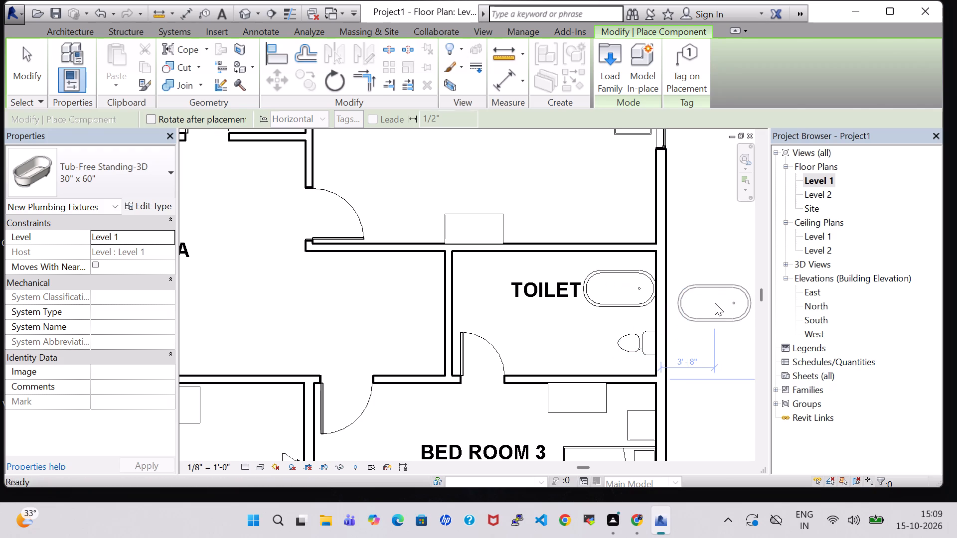
Load the Sink Vanity-Square family from the Sinks folder of the architectural plumbing fixtures.
left_click(143, 64)
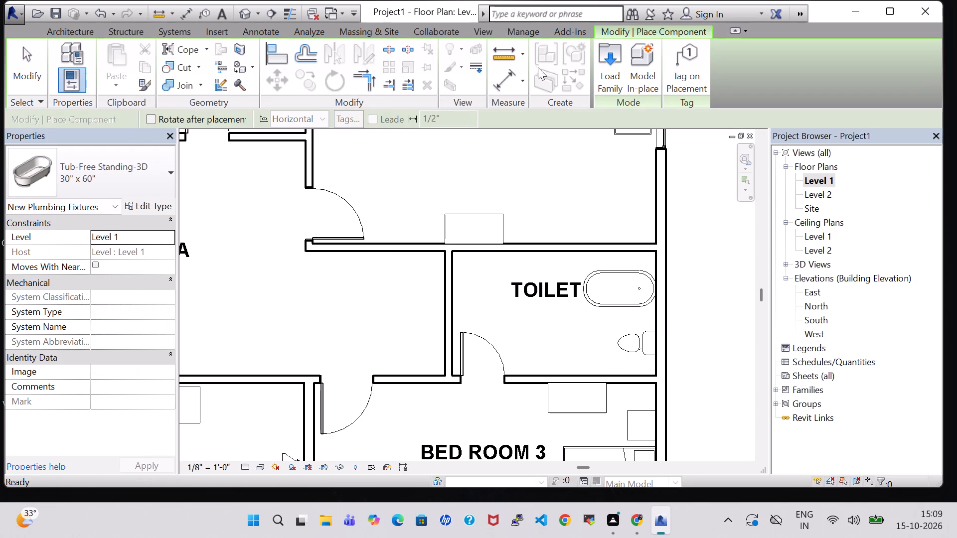
left_click(608, 67)
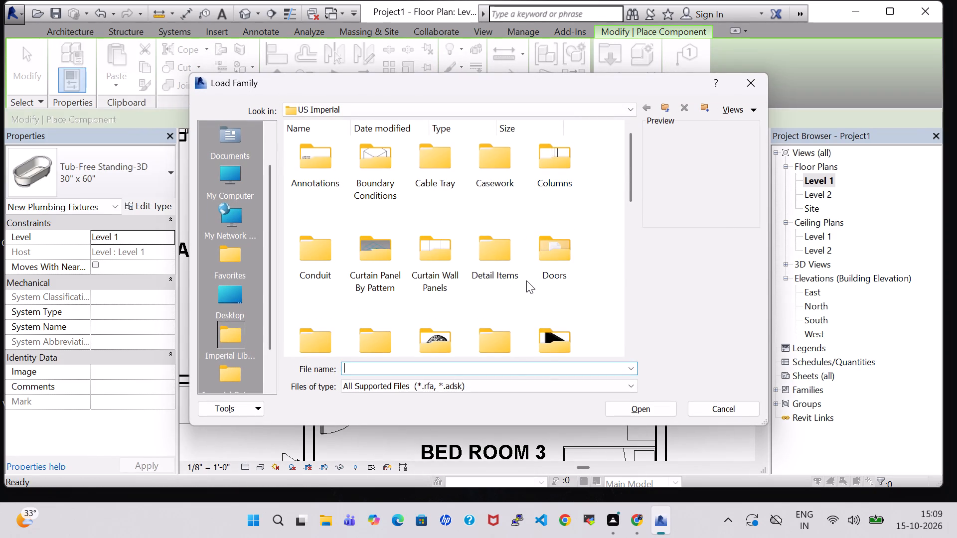
scroll(526, 280, "down", 1)
scroll(419, 240, "down", 1)
double_click(444, 247)
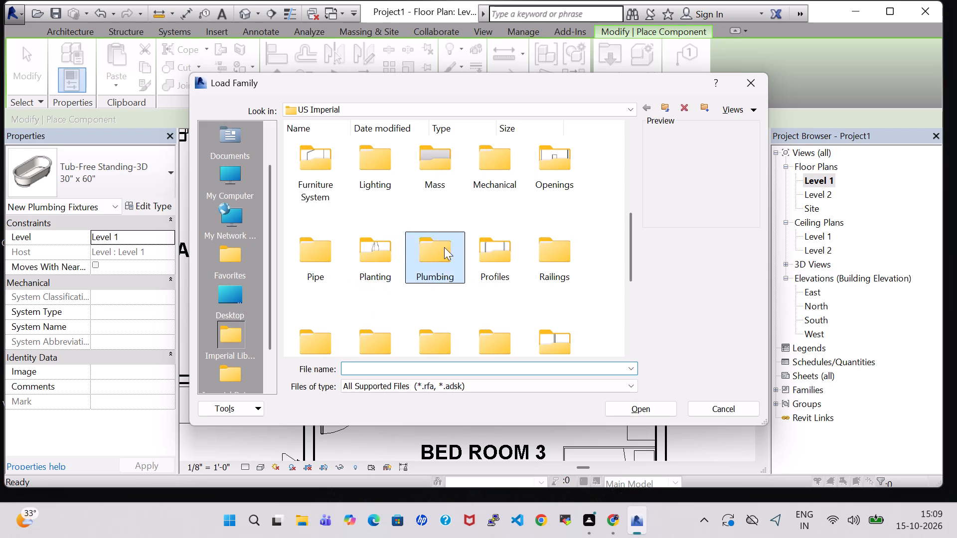
double_click(316, 165)
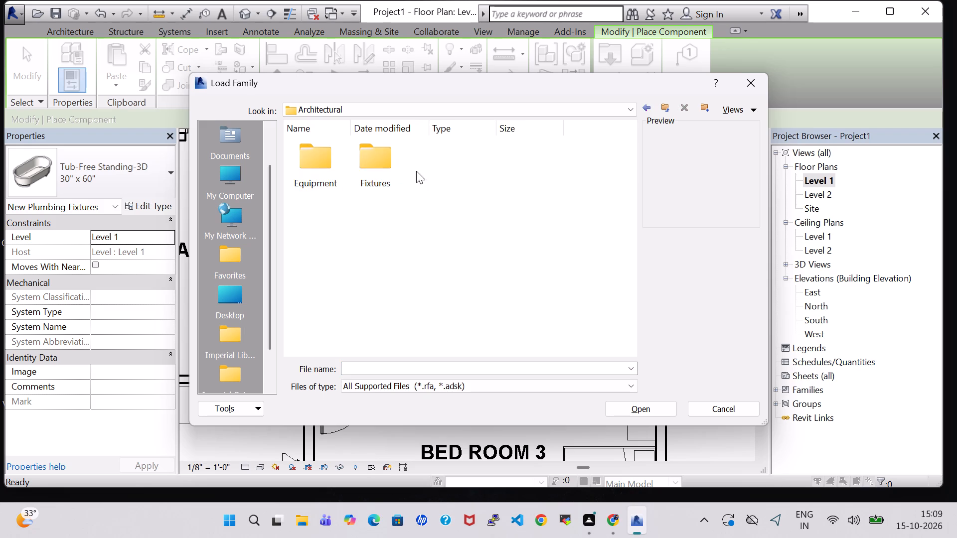
double_click(389, 163)
double_click(432, 172)
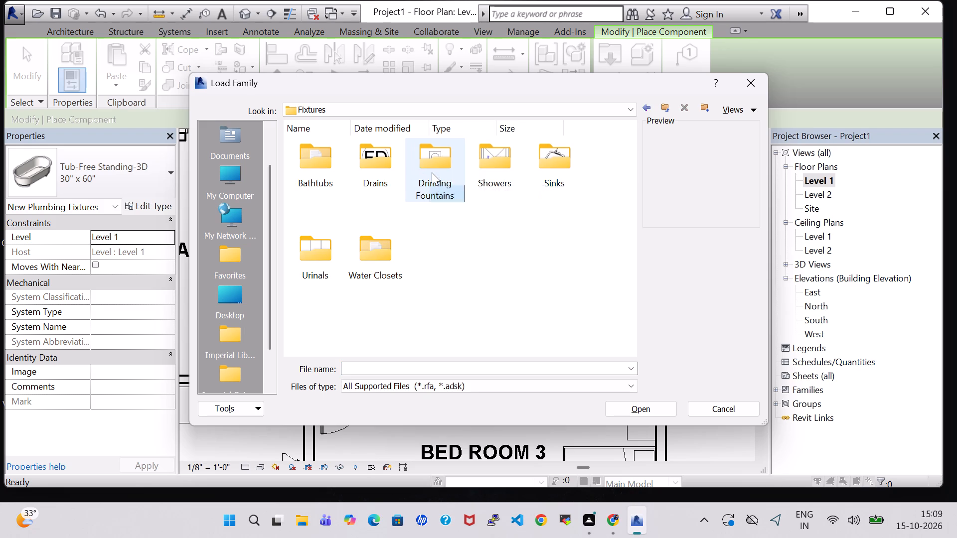
left_click(645, 111)
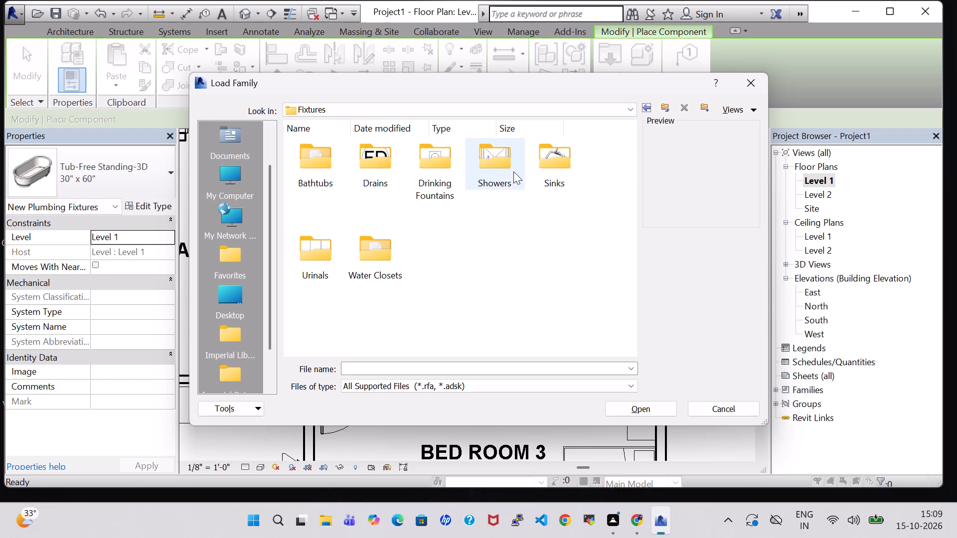
double_click(497, 164)
left_click(643, 110)
double_click(571, 159)
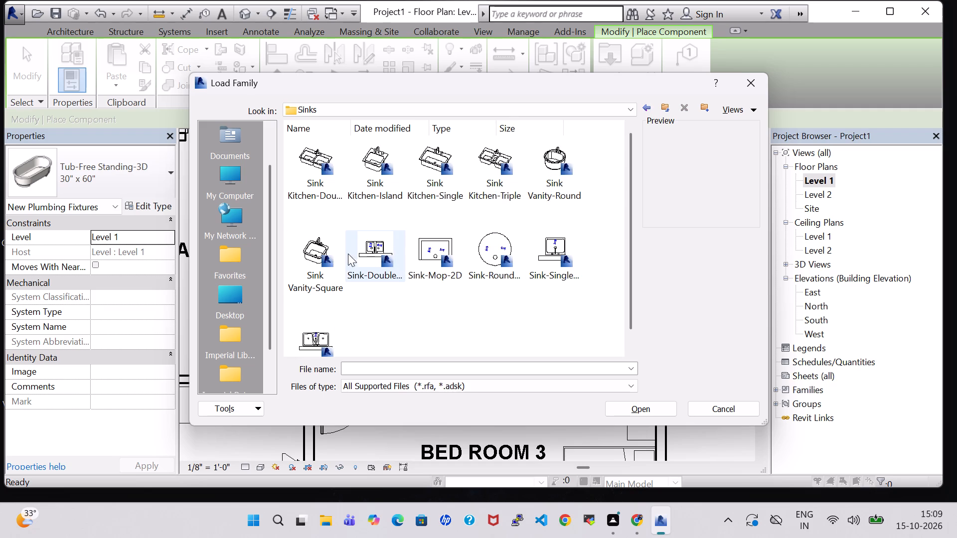
left_click(325, 253)
left_click(660, 403)
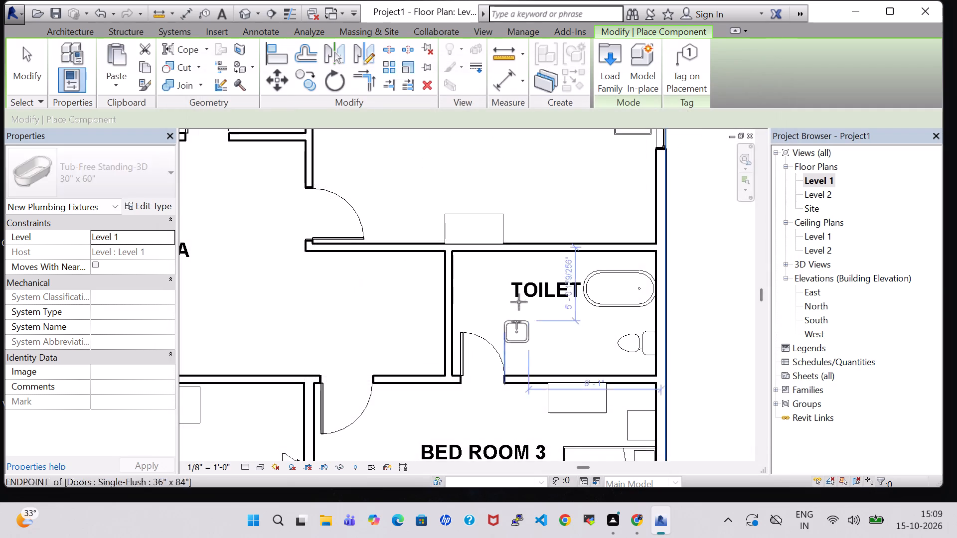
Place a 20" x 18" Sink Vanity-Square, faucet toward the toilet's south wall, just east of the door, about 5' 6" from the west wall.
scroll(519, 295, "up", 8)
scroll(515, 257, "down", 6)
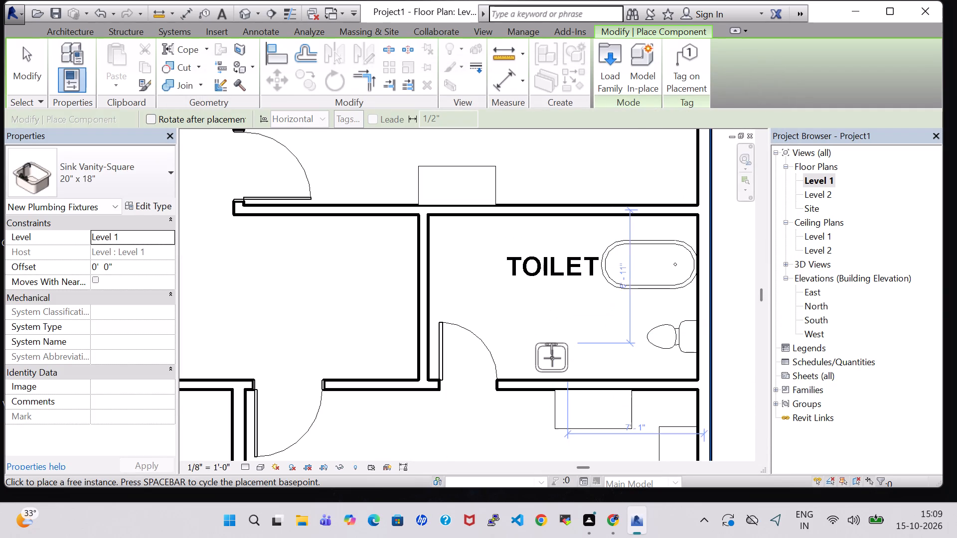
key("space")
key("space")
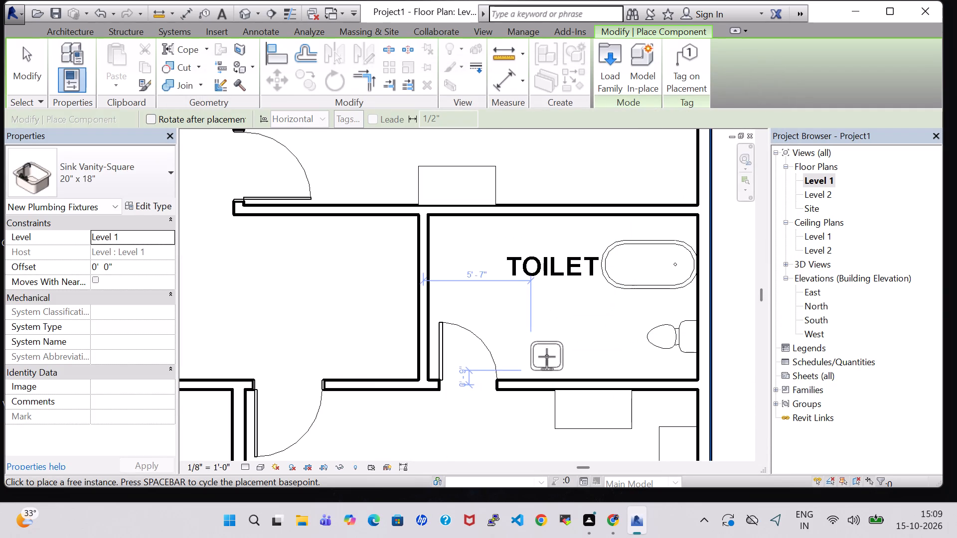
left_click(546, 365)
key("Escape")
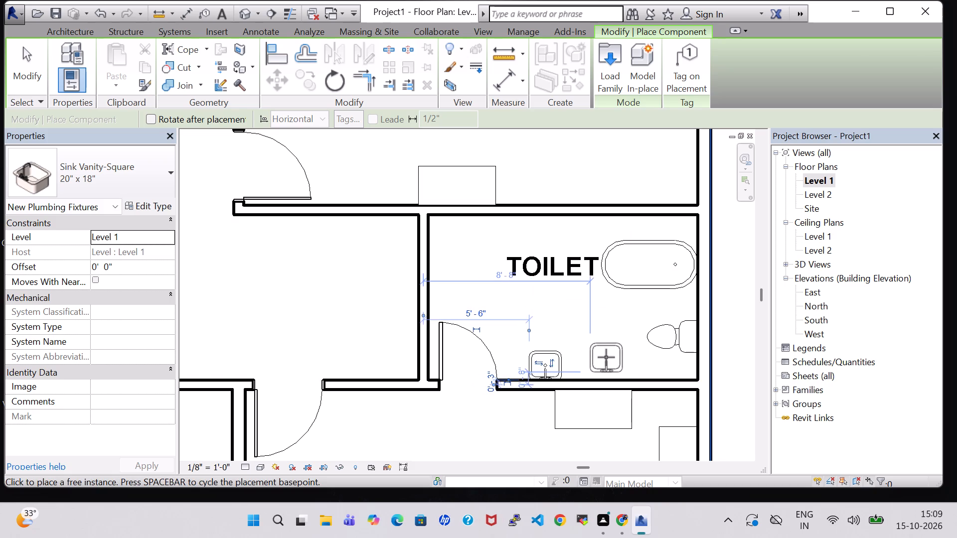
key("Escape")
Set the vanity sink's offset from Level 1 to 2' 0".
left_click(549, 359)
left_click(91, 261)
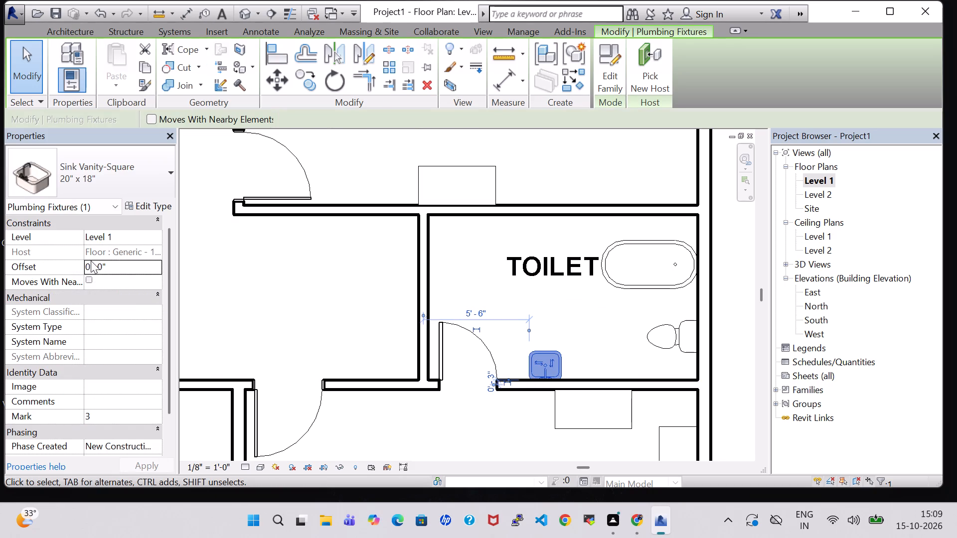
key("BackSpace")
key("2")
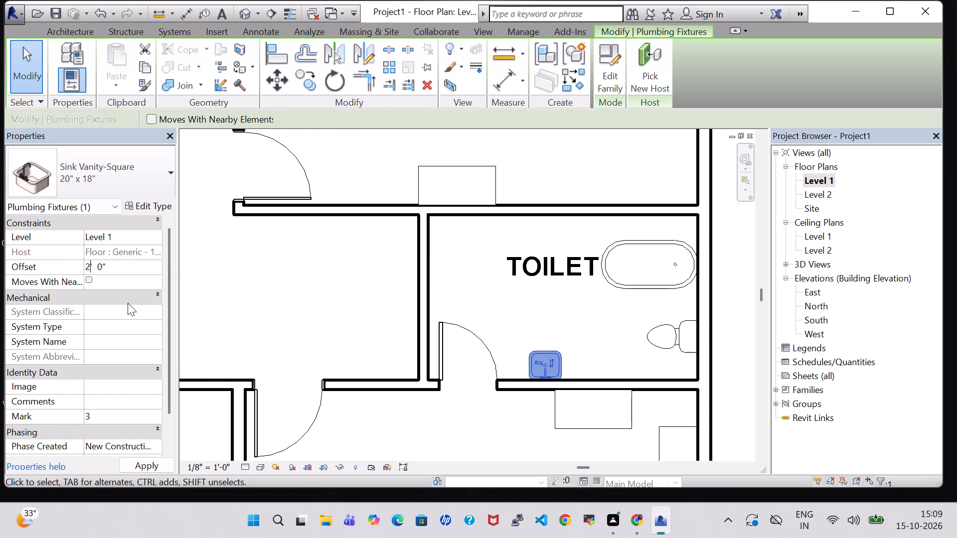
key("Return")
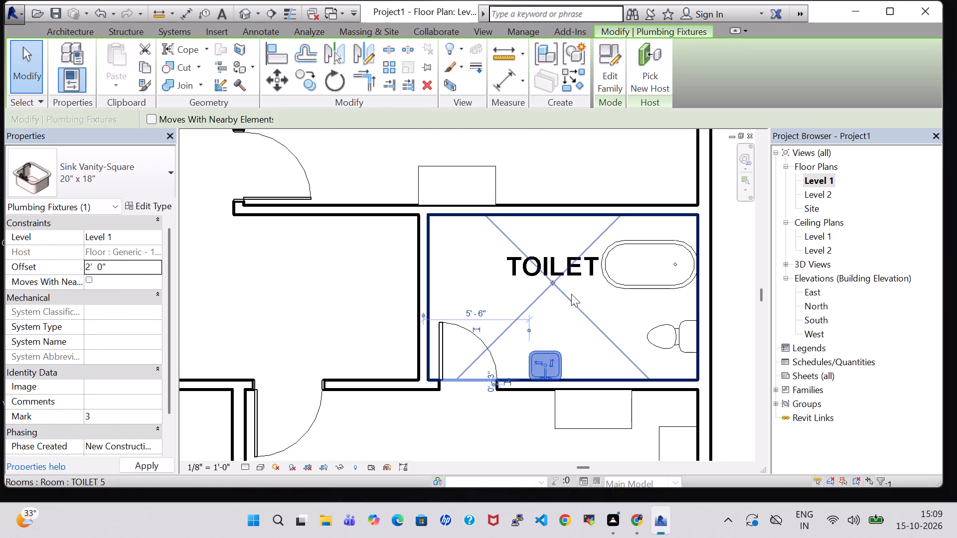
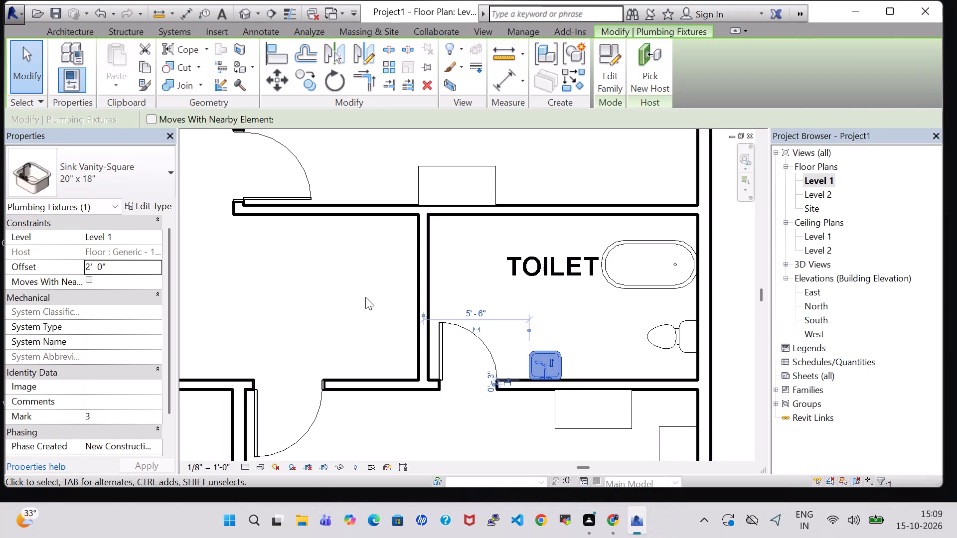
Start placing a component and look through the Specialty Equipment family folders, including Classroom-Library, Domestic and Fire Protection, for a suitable bathroom item.
left_click(365, 297)
scroll(494, 286, "down", 3)
middle_click_drag(494, 286, 412, 279)
left_click(152, 65)
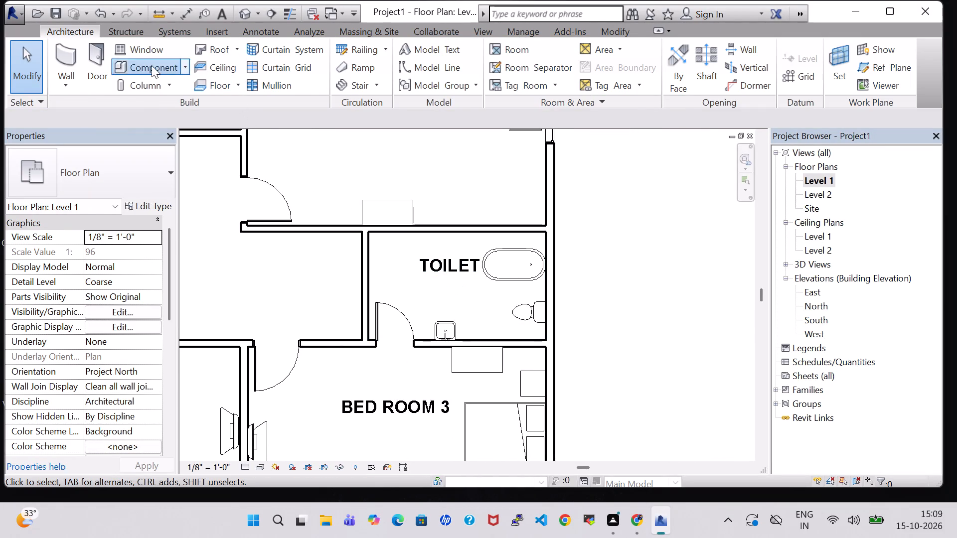
left_click(605, 61)
scroll(335, 228, "down", 3)
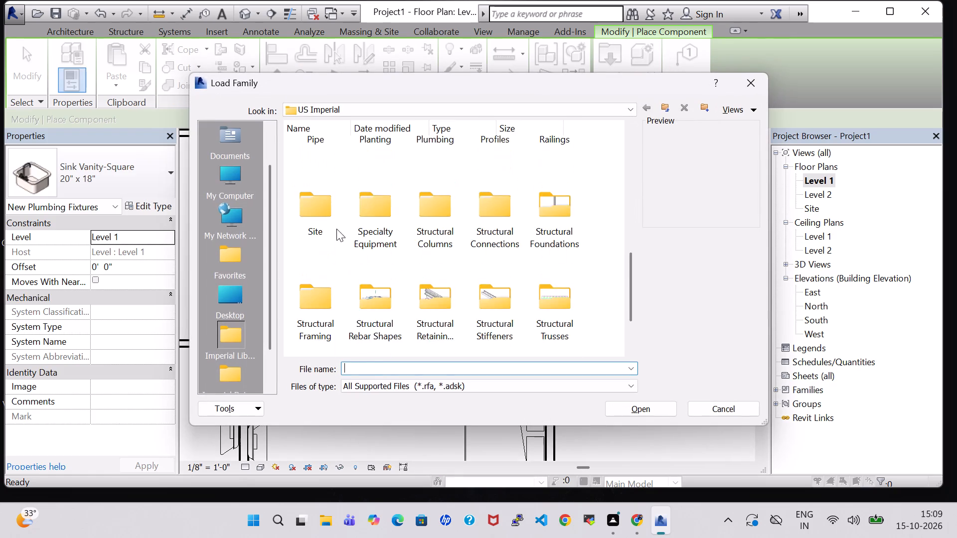
scroll(357, 236, "down", 1)
left_click(380, 176)
double_click(379, 160)
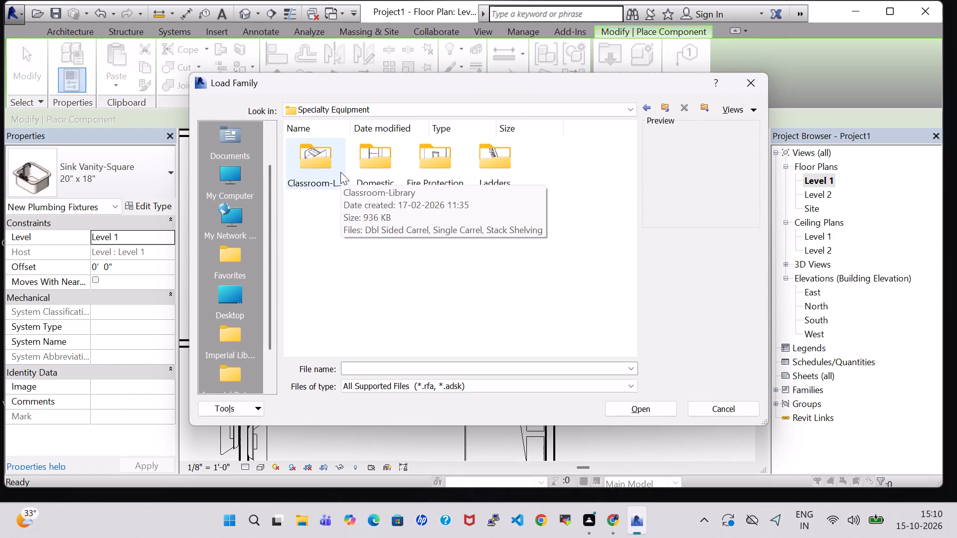
left_click(355, 166)
double_click(332, 169)
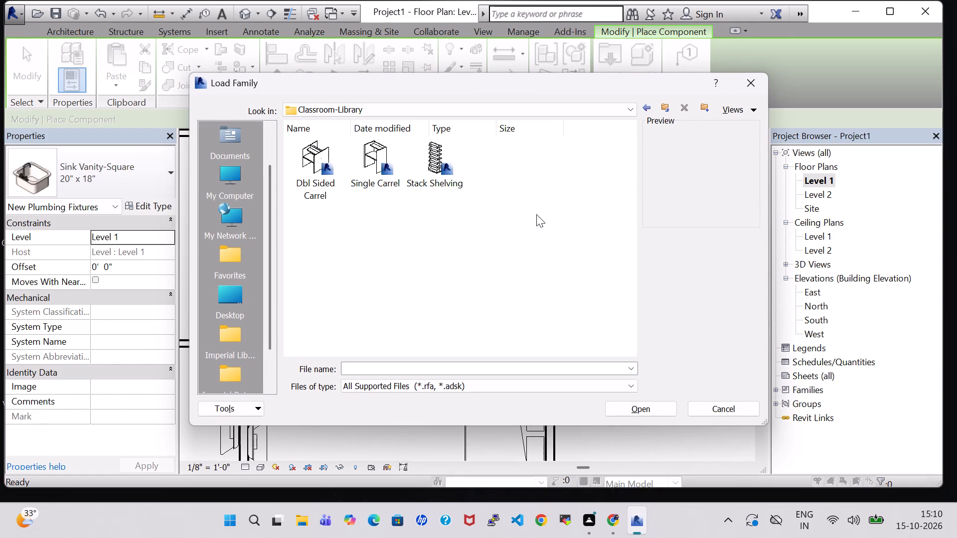
left_click(645, 111)
left_click(343, 172)
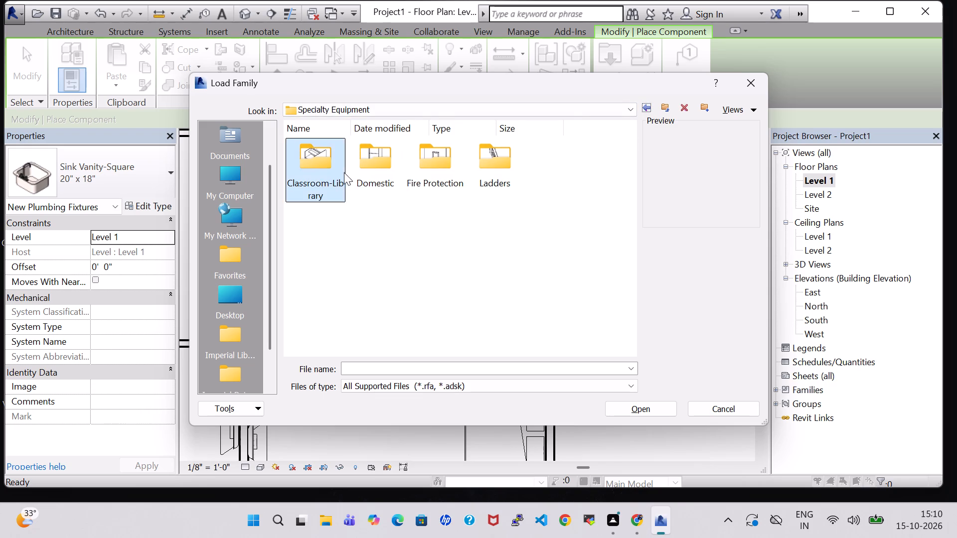
double_click(369, 168)
scroll(463, 234, "down", 1)
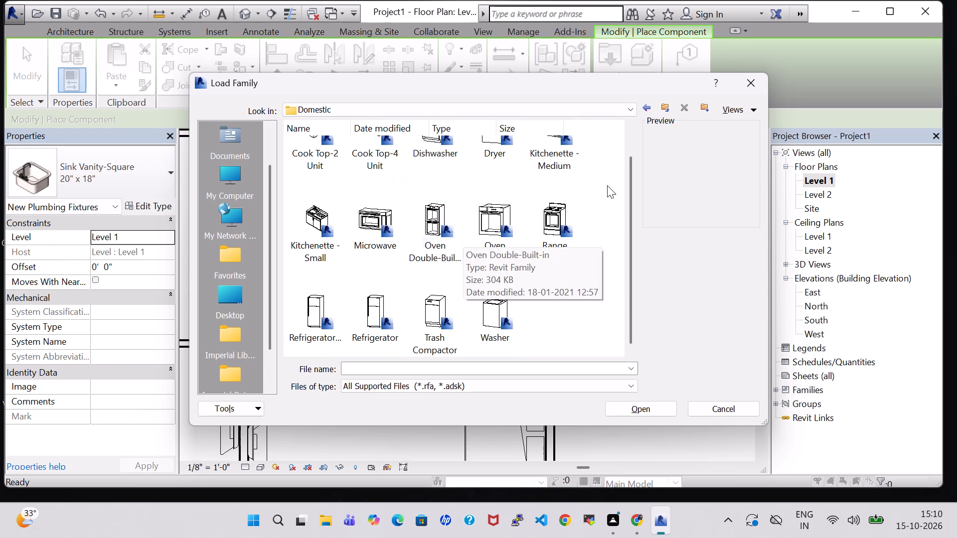
left_click(643, 110)
double_click(425, 166)
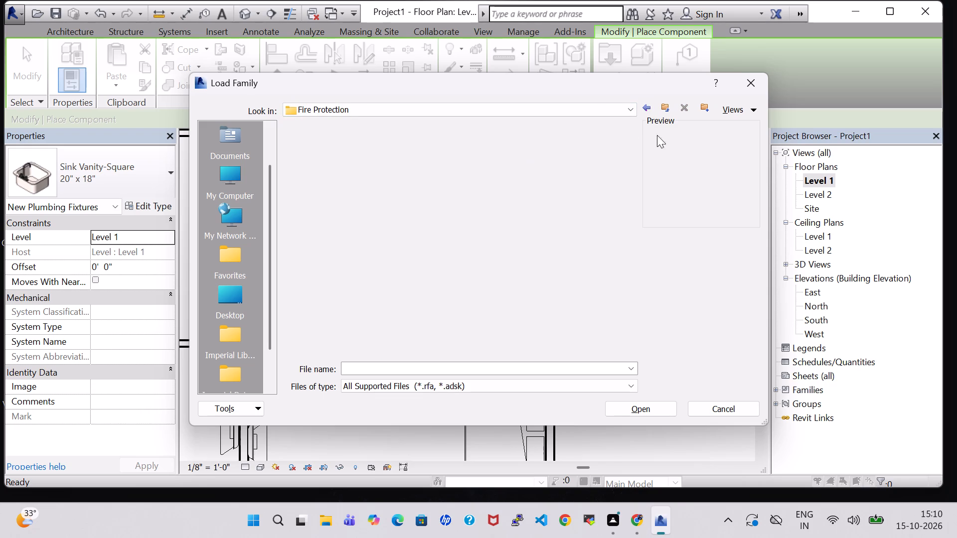
left_click(648, 110)
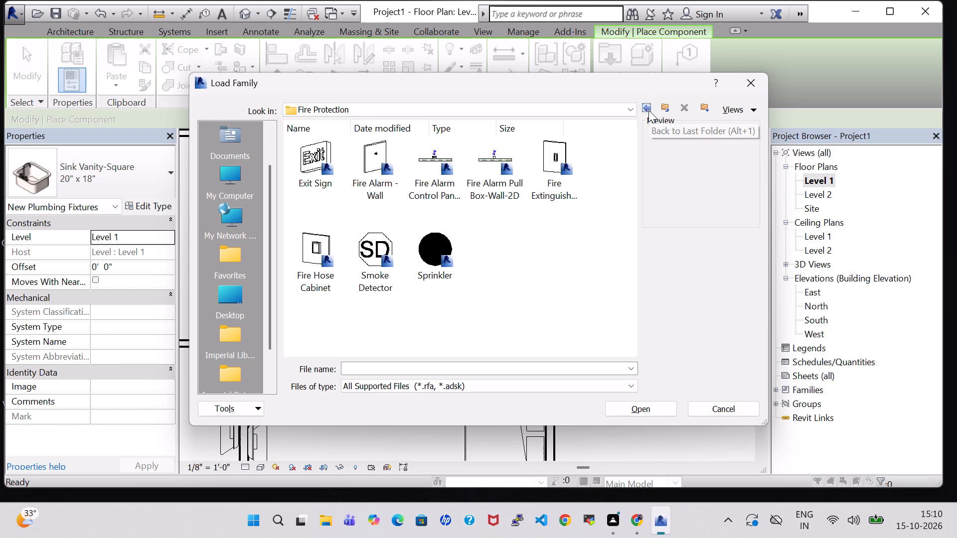
left_click(508, 167)
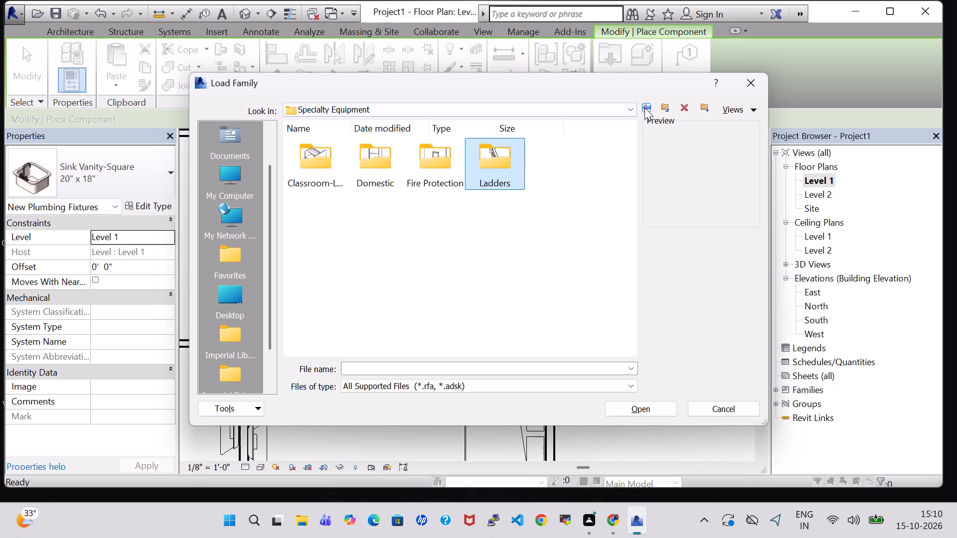
left_click(644, 108)
Load the Trash Can family from the Accessories folder of the Site family library.
scroll(463, 253, "down", 4)
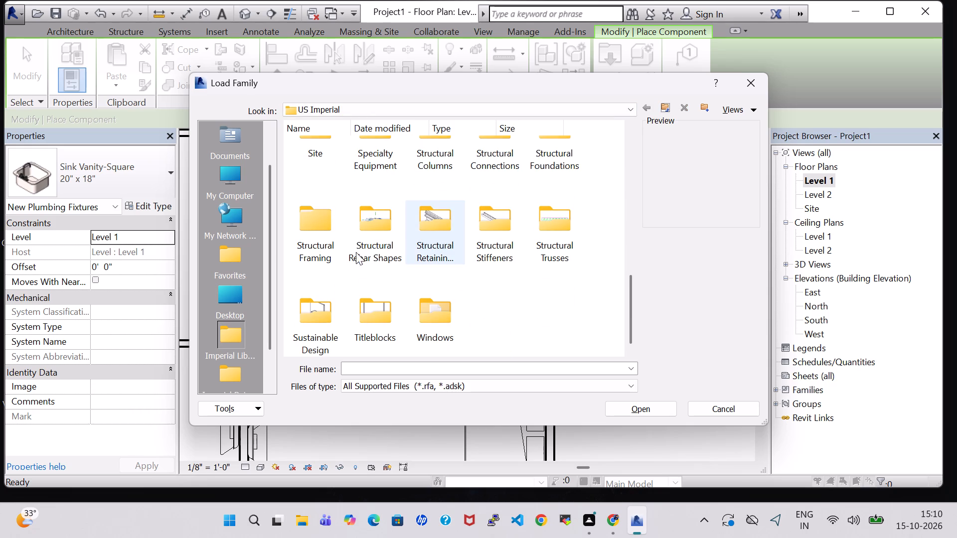
double_click(316, 152)
double_click(321, 160)
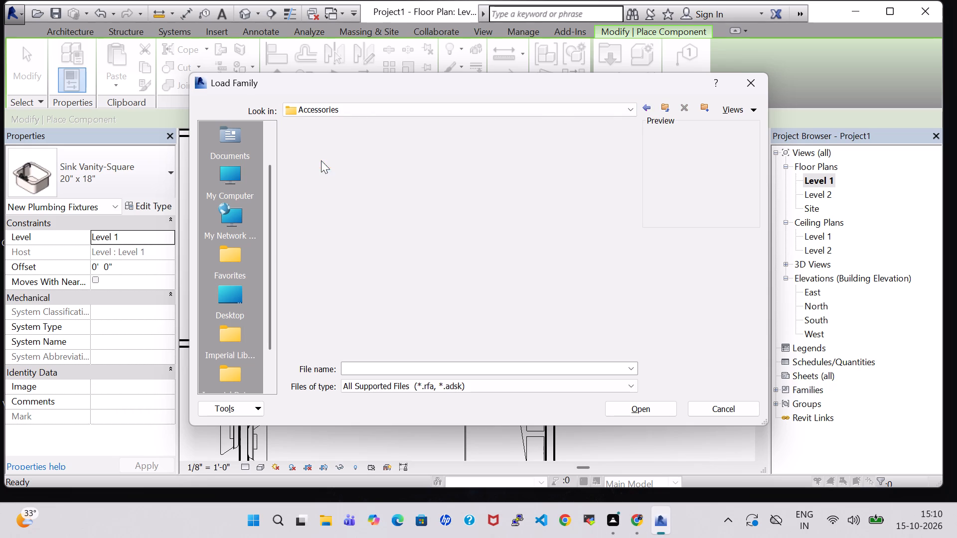
left_click(505, 241)
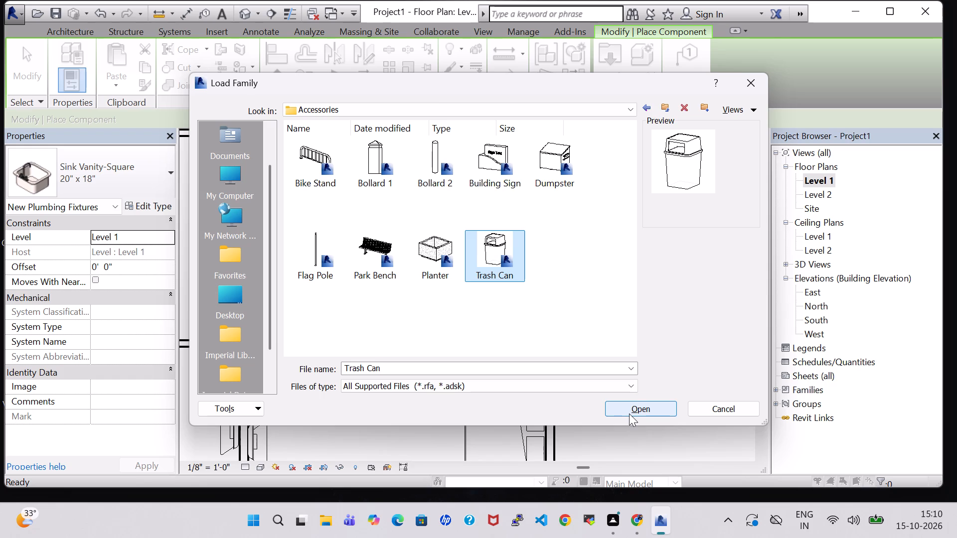
left_click(629, 413)
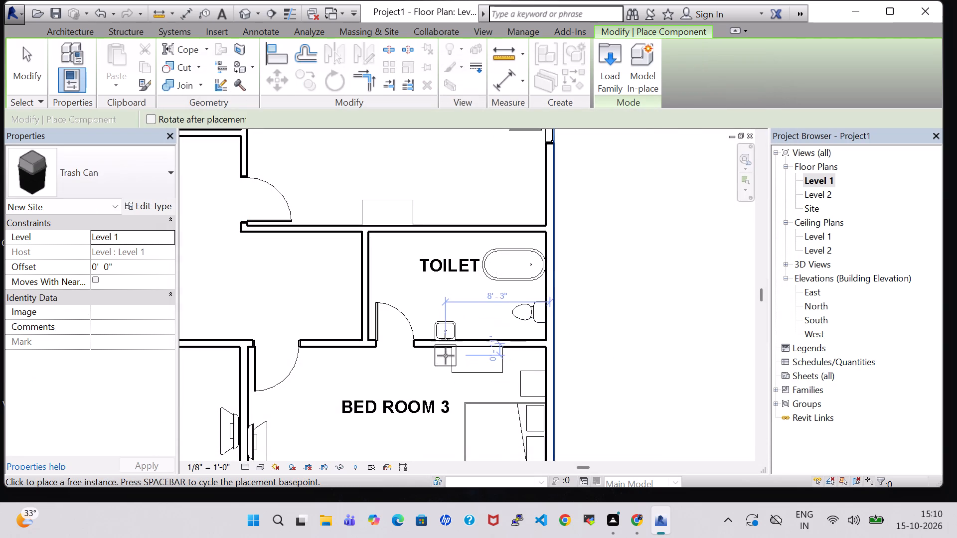
Place a trash can beside the sink in the toilet above Bed Room 3, about 5'-6" from the exterior wall.
scroll(445, 353, "down", 2)
middle_click_drag(577, 380, 536, 272)
scroll(381, 347, "up", 6)
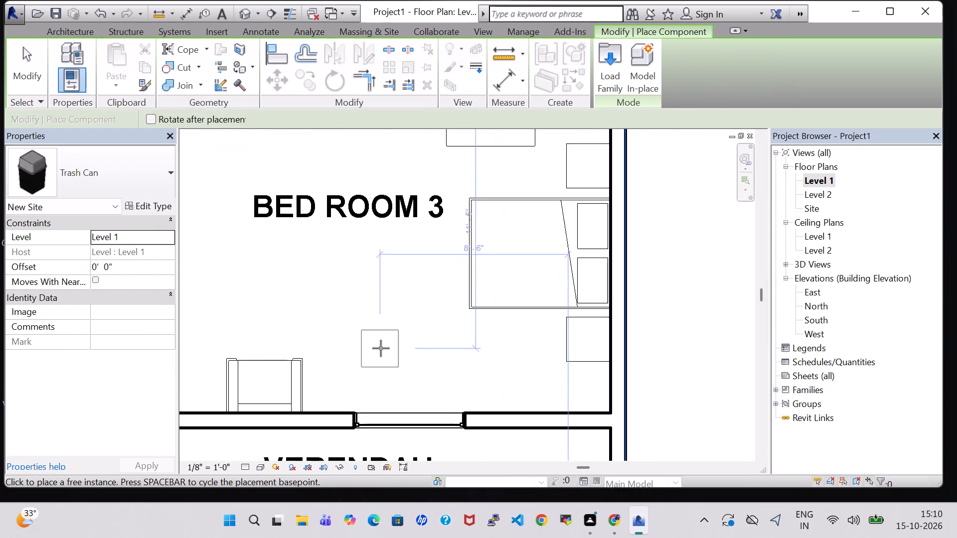
scroll(456, 330, "down", 4)
middle_click_drag(439, 377, 466, 462)
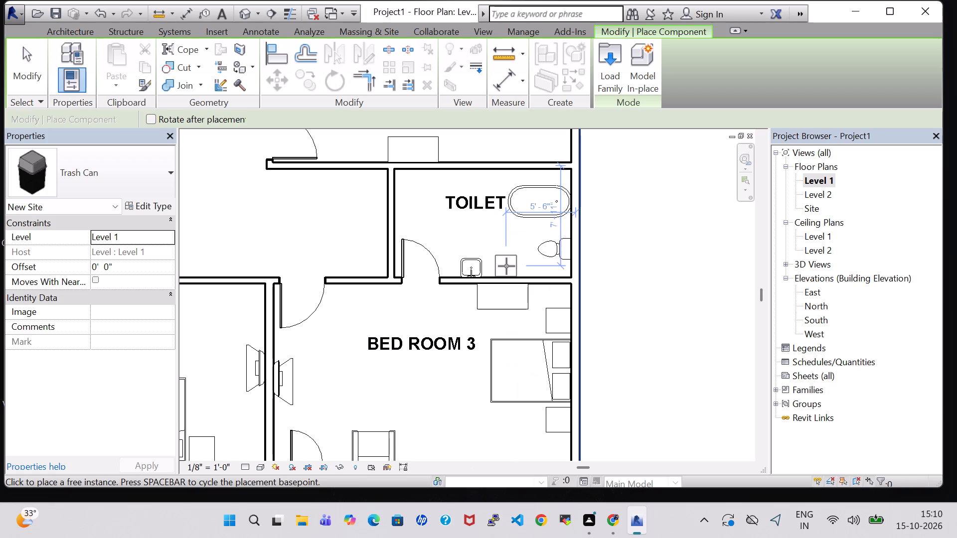
left_click(506, 266)
key("Escape")
key("Escape")
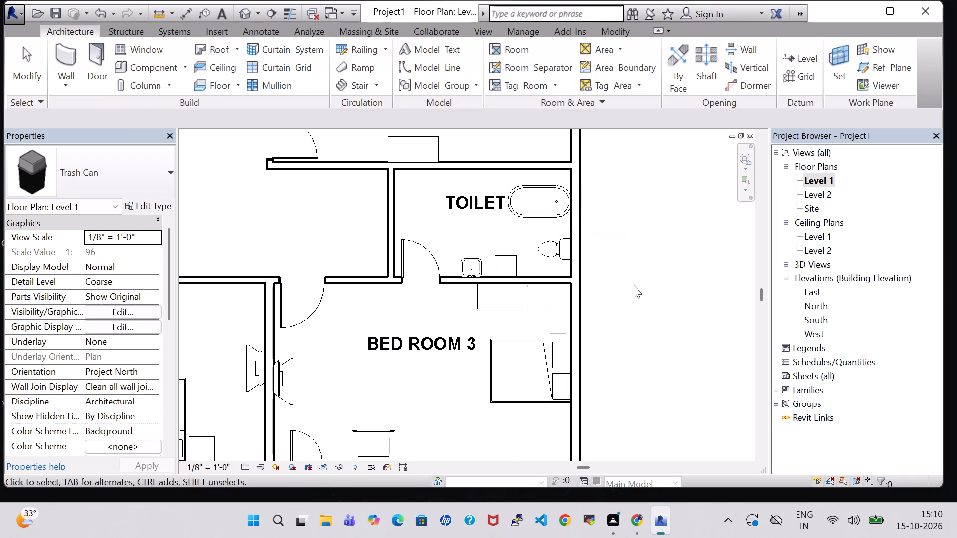
Place another trash can in the toilet beside the kitchen, against the Bed Room 1 wall and about 7'-0" from the exterior wall.
left_click(143, 71)
scroll(614, 201, "down", 3)
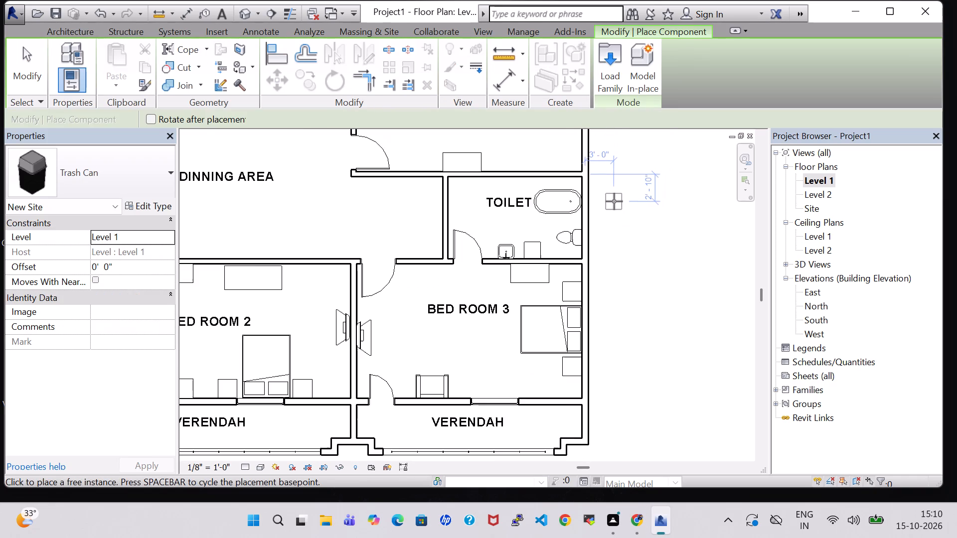
middle_click_drag(614, 201, 614, 298)
scroll(370, 178, "down", 2)
middle_click_drag(415, 194, 431, 293)
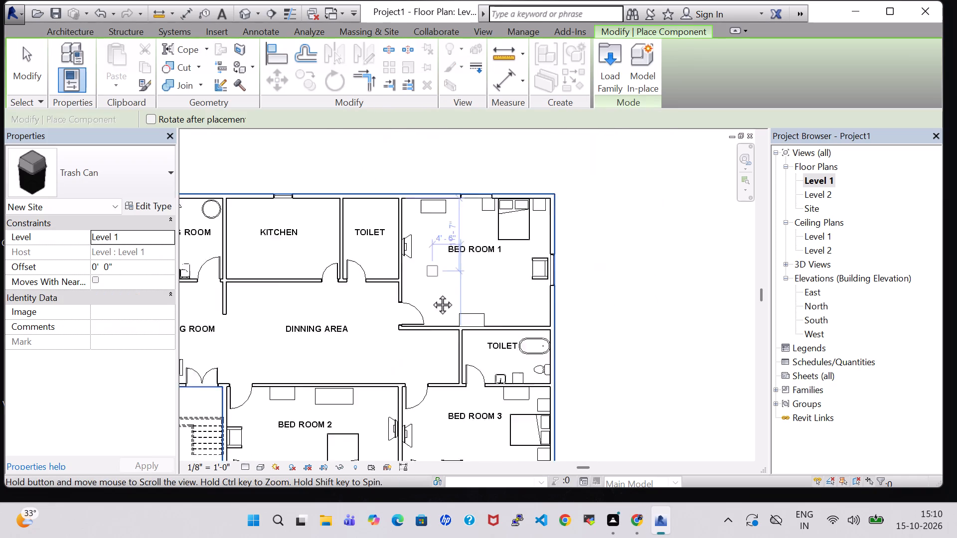
middle_click_drag(431, 293, 431, 298)
scroll(390, 257, "up", 4)
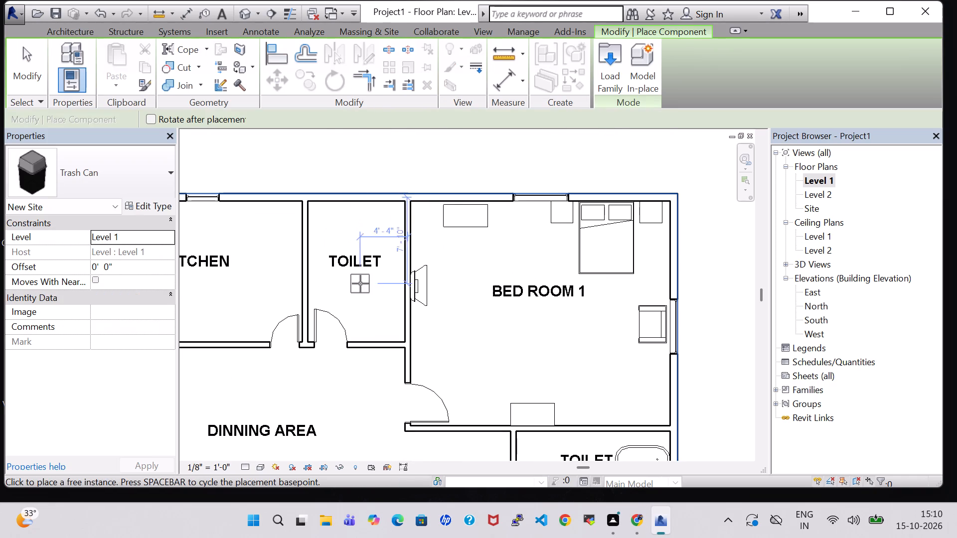
left_click(394, 274)
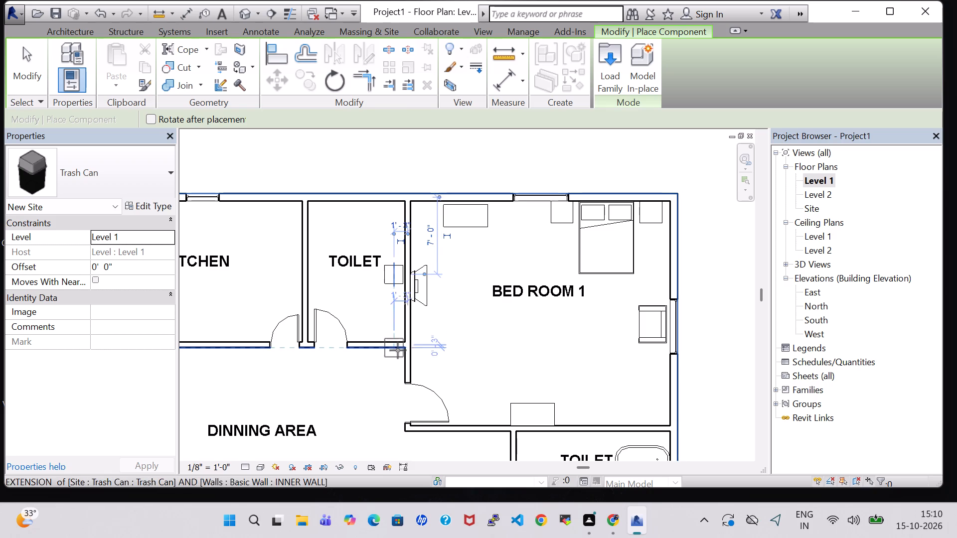
key("Escape")
key("Escape")
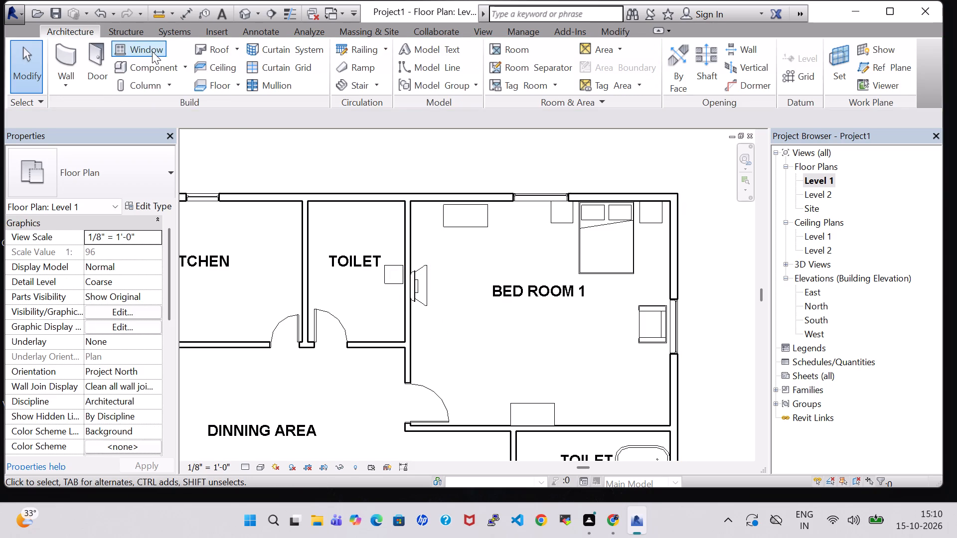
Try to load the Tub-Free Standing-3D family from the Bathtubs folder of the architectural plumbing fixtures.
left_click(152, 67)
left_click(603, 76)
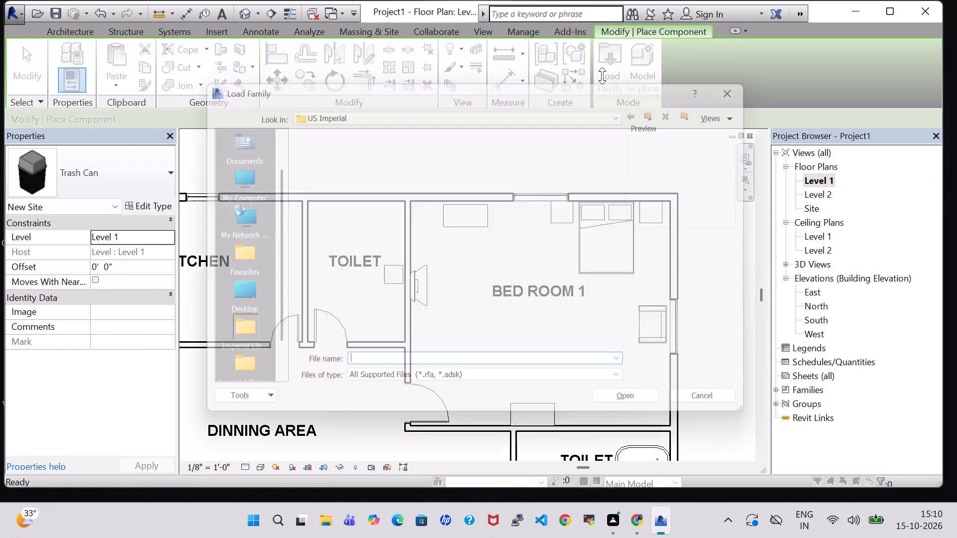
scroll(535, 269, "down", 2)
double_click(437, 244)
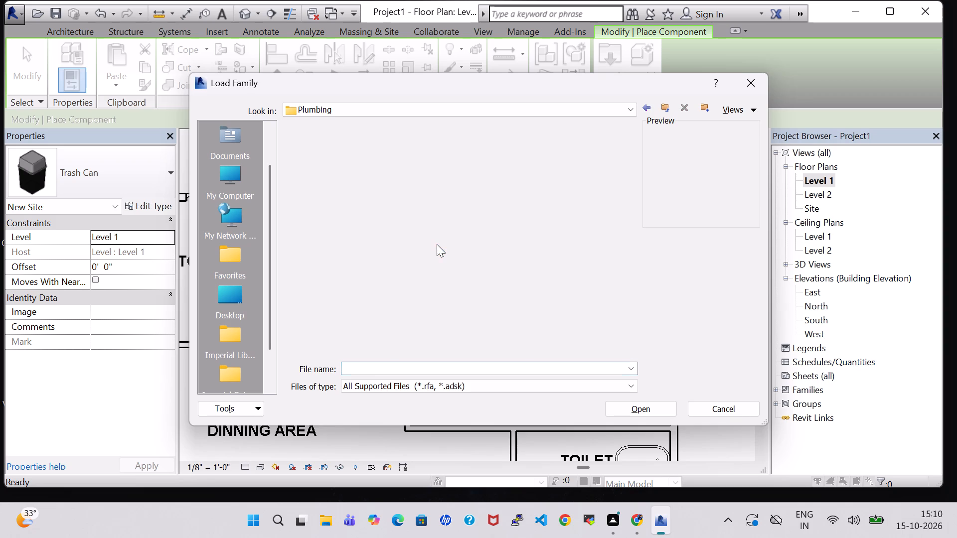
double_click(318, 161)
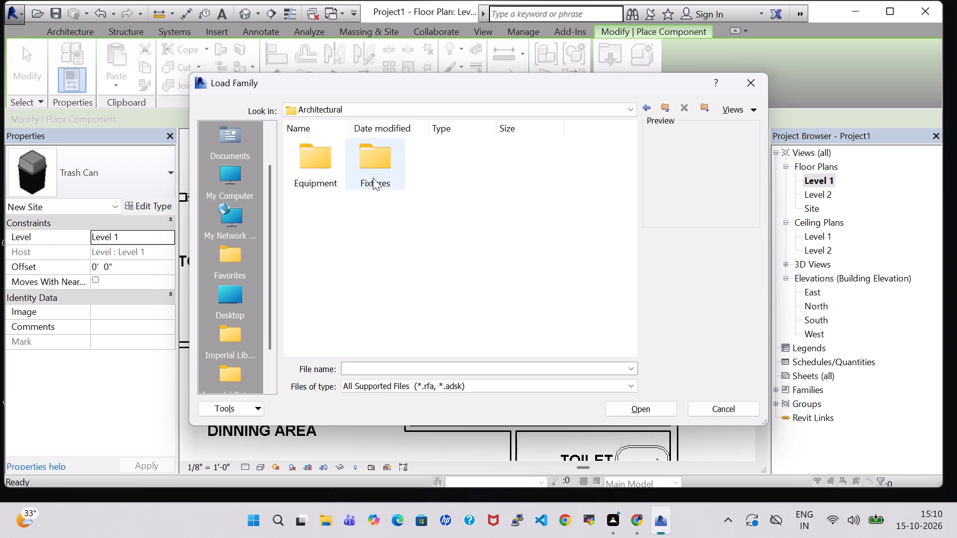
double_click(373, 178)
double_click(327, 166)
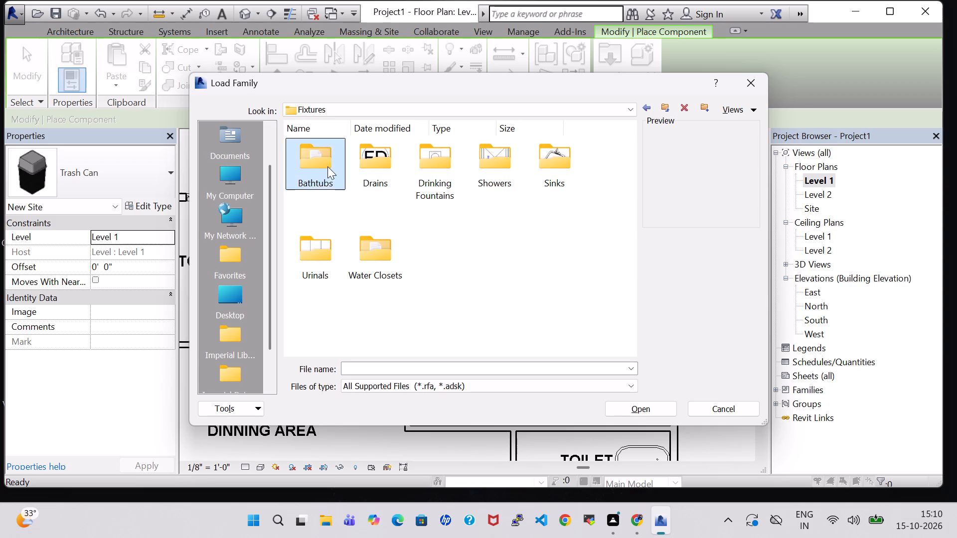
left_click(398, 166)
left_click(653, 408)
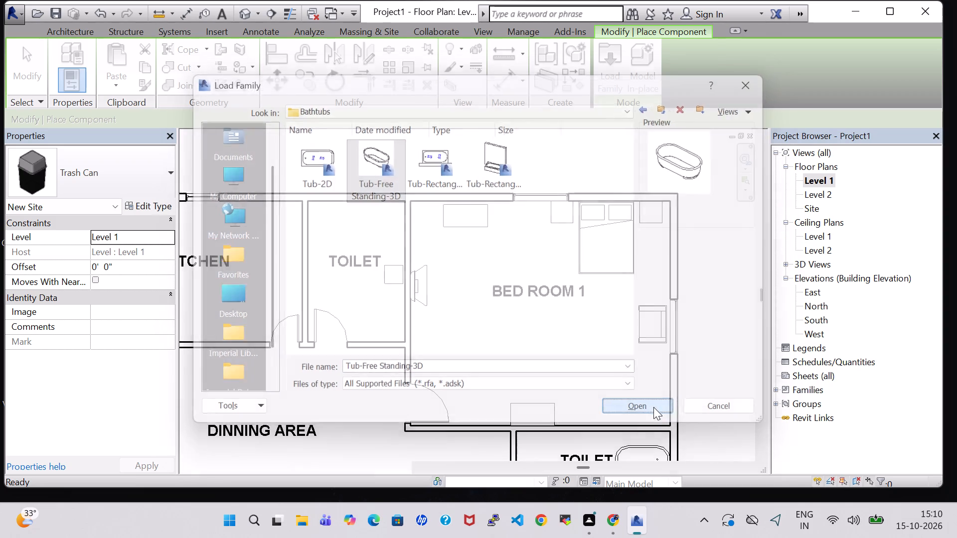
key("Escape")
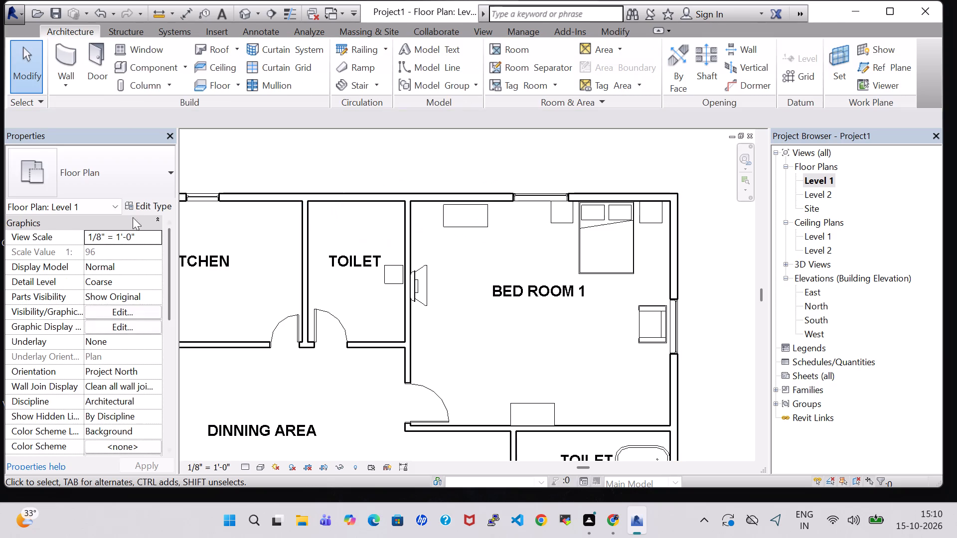
Place a Toilet-Domestic-3D in the toilet beside the kitchen, against the exterior wall and about 2'-7" from the Bed Room 1 wall.
left_click(150, 76)
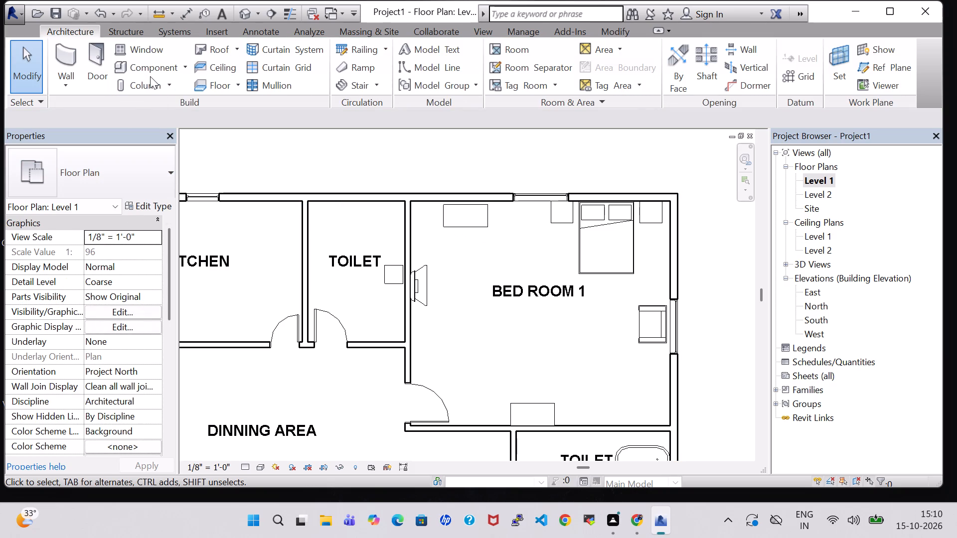
left_click(150, 72)
left_click(129, 184)
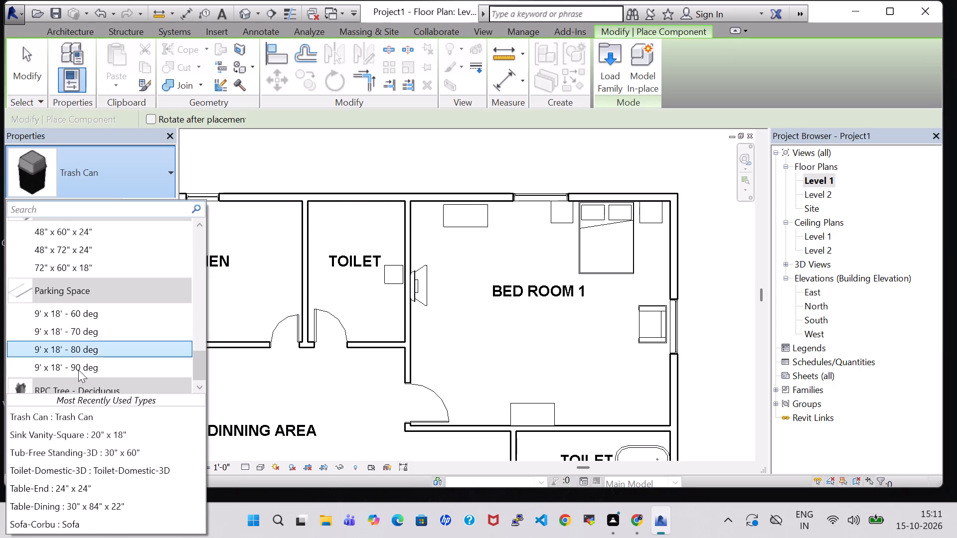
left_click(80, 467)
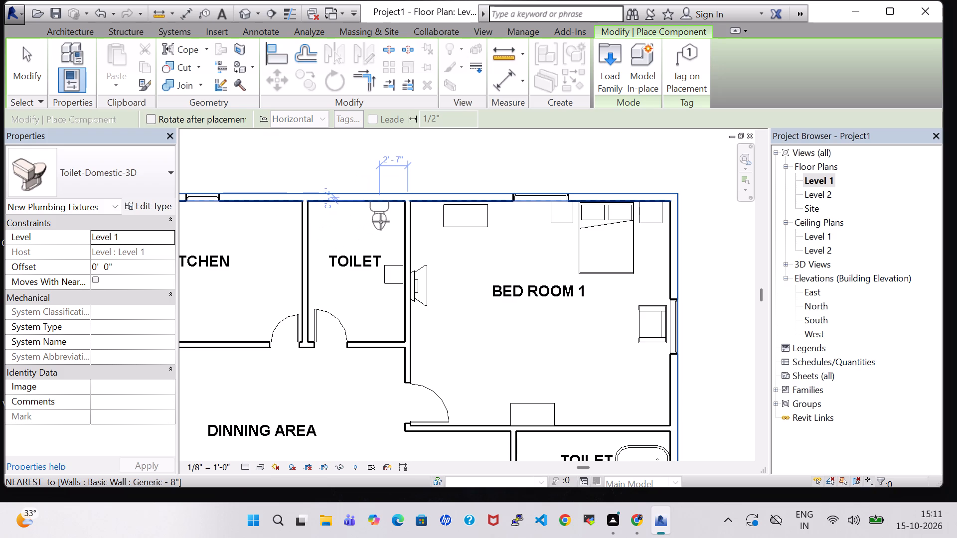
left_click(379, 222)
key("Escape")
key("Escape")
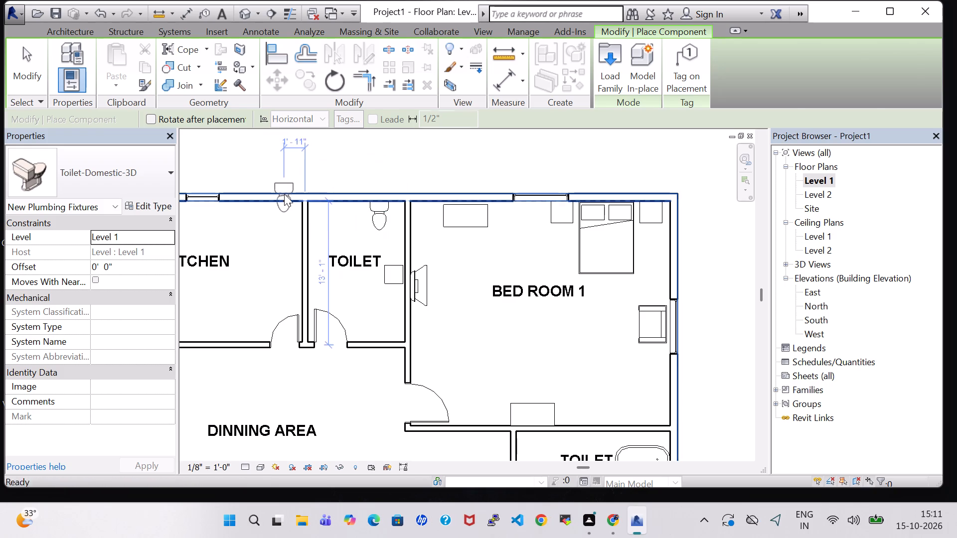
Place a Tub-Free Standing-3D 30" x 60" in the toilet beside the kitchen, at the exterior wall and about 7'-2" from the Bed Room 1 wall.
left_click(131, 75)
left_click(132, 75)
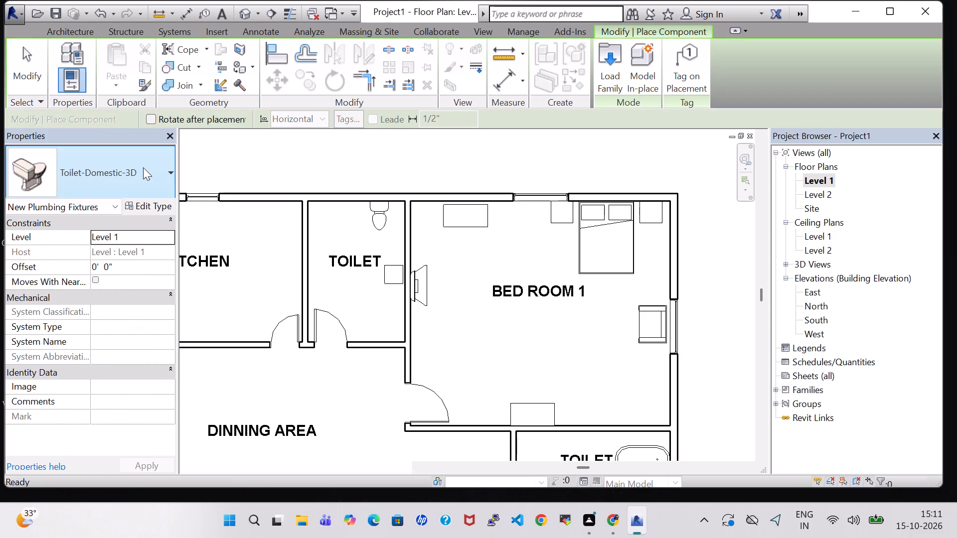
left_click(143, 167)
scroll(91, 353, "up", 3)
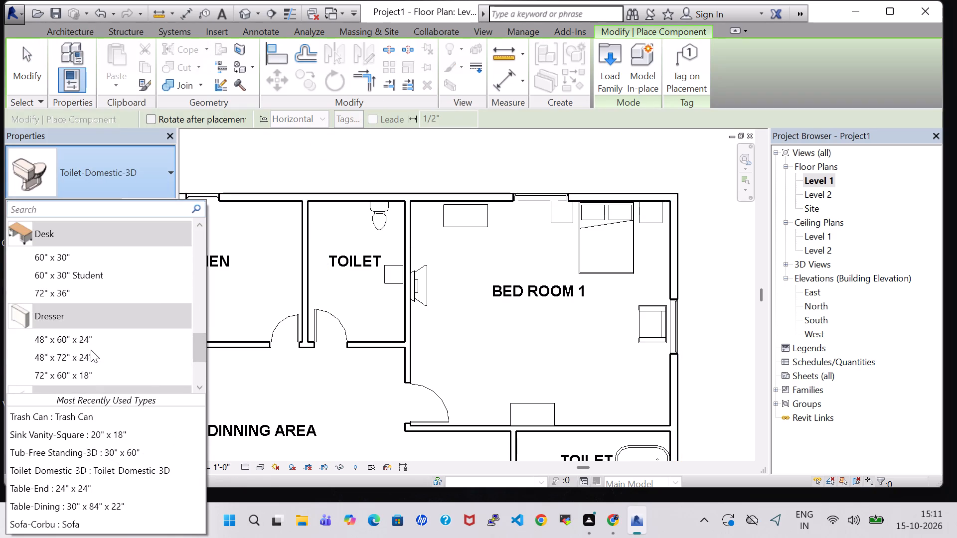
scroll(91, 350, "up", 7)
scroll(91, 337, "down", 2)
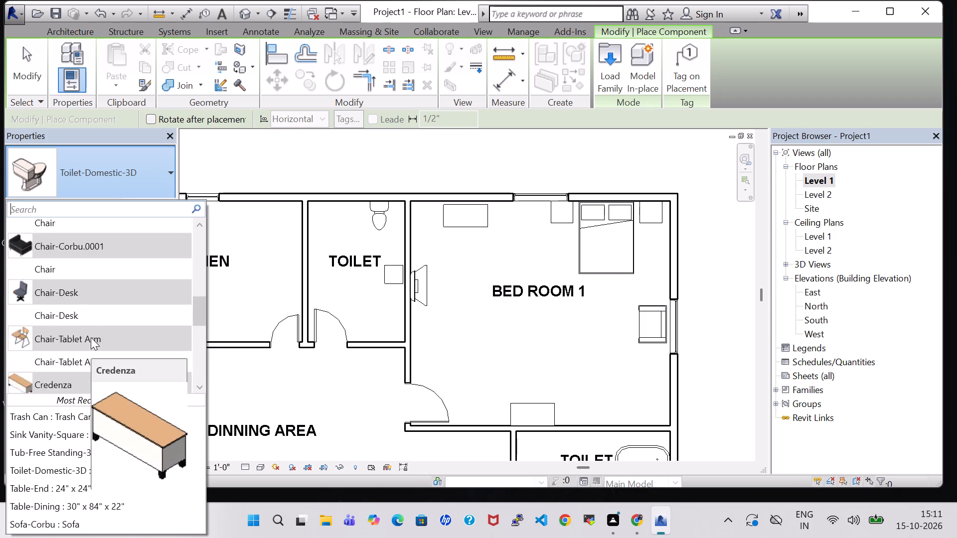
scroll(91, 337, "down", 2)
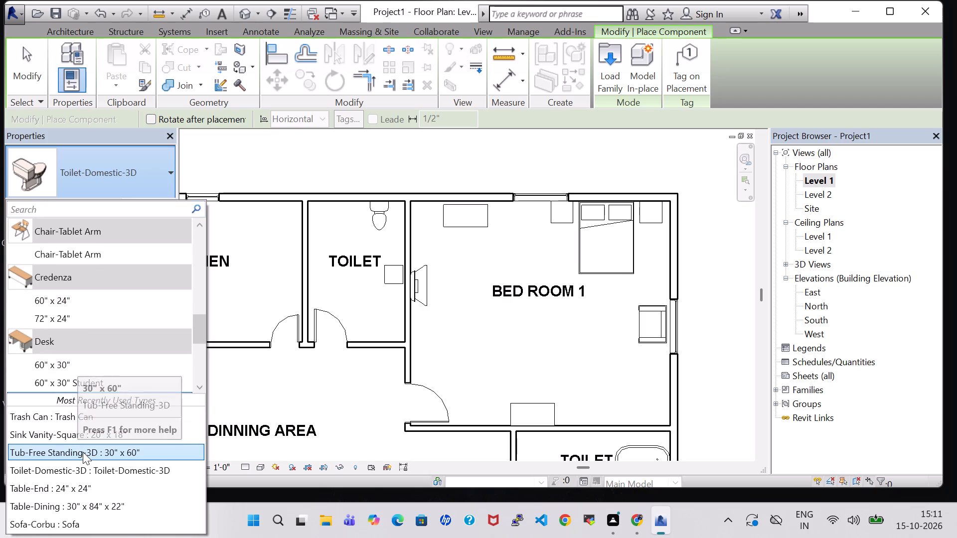
left_click(83, 452)
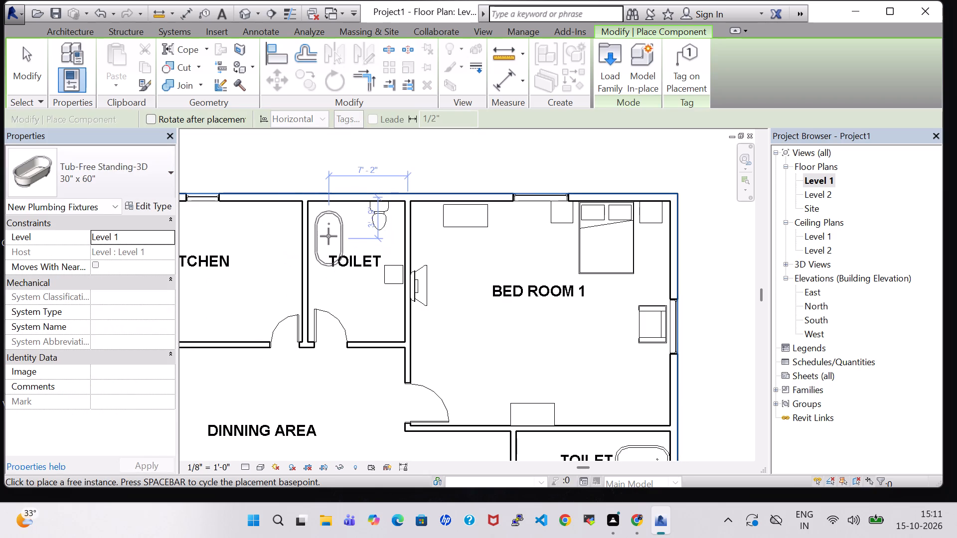
scroll(328, 236, "up", 3)
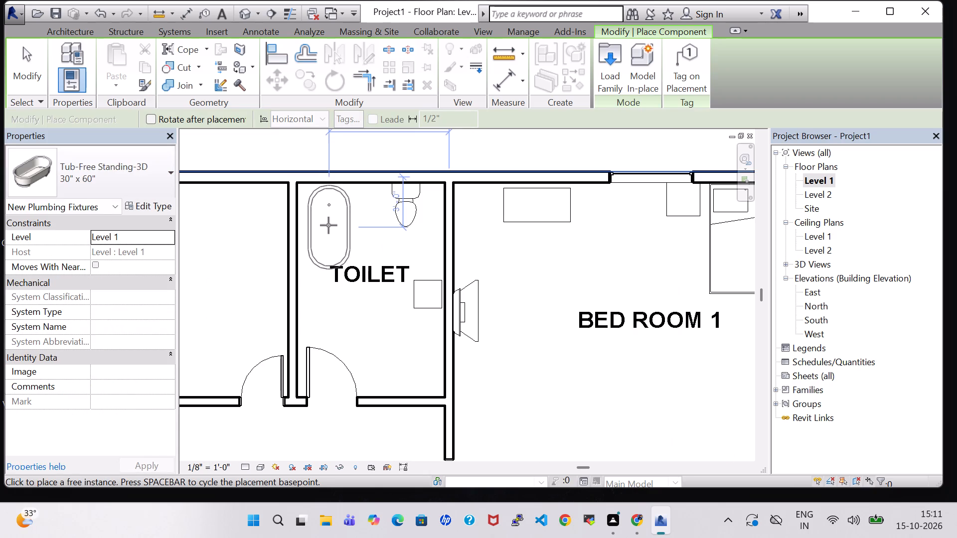
left_click(328, 225)
key("Escape")
key("Escape")
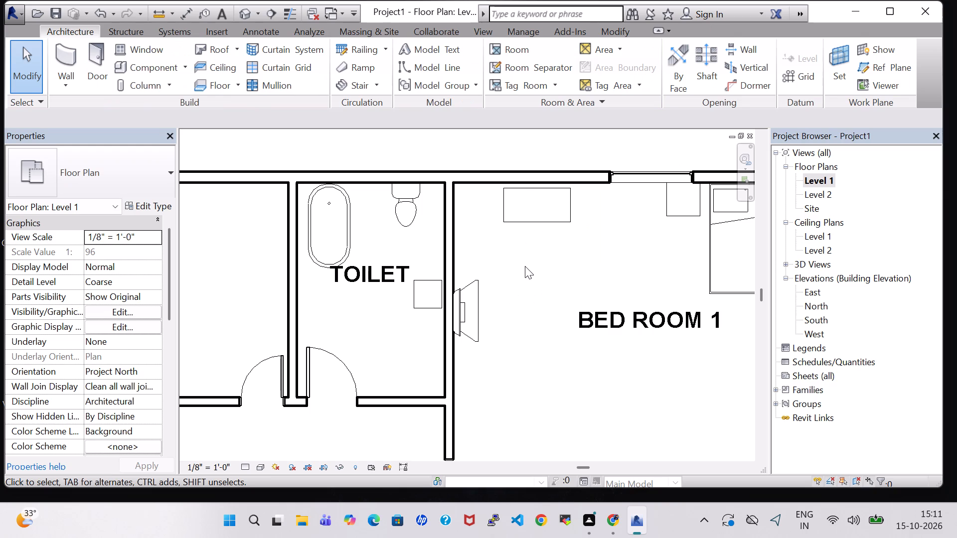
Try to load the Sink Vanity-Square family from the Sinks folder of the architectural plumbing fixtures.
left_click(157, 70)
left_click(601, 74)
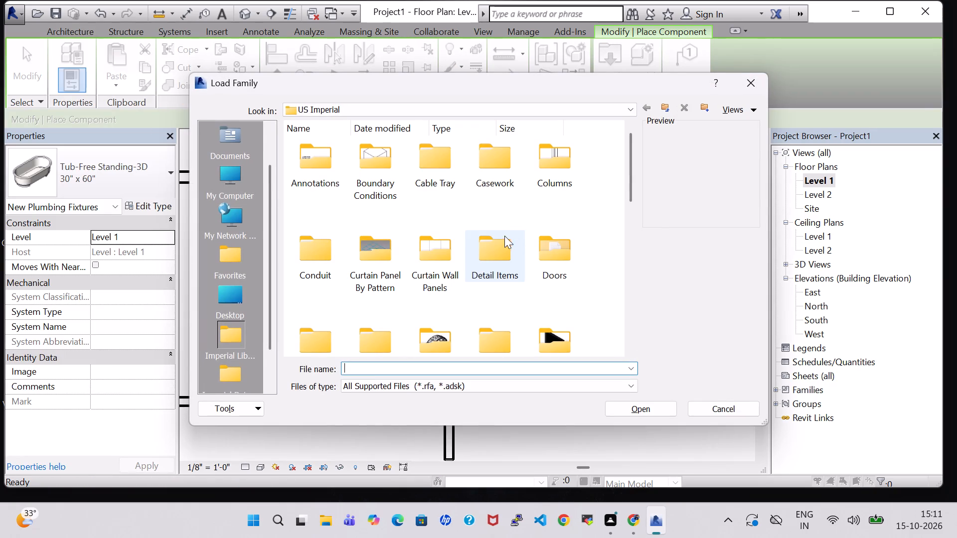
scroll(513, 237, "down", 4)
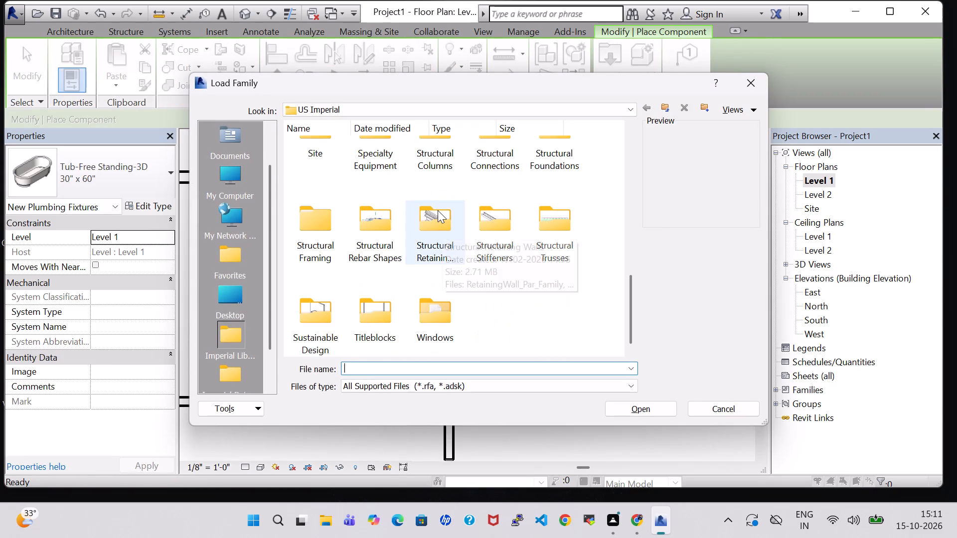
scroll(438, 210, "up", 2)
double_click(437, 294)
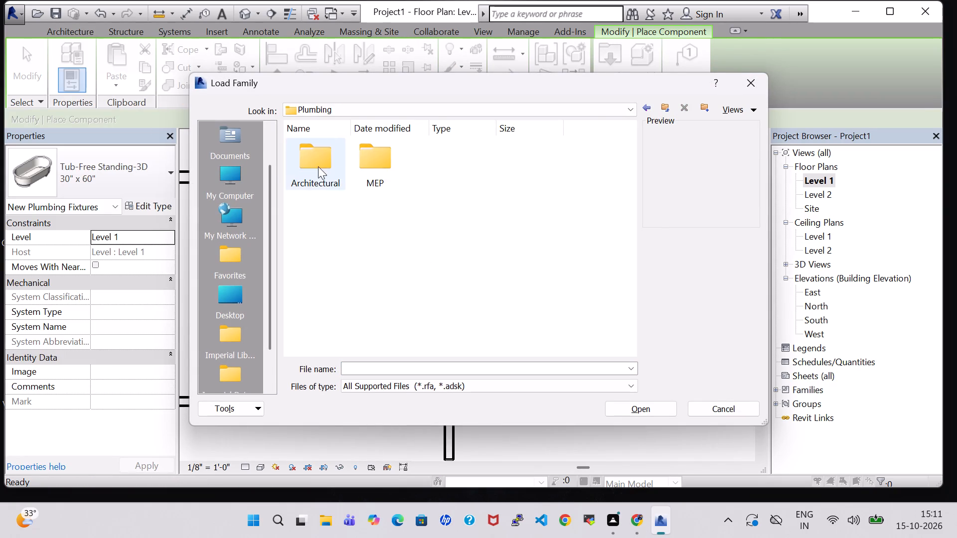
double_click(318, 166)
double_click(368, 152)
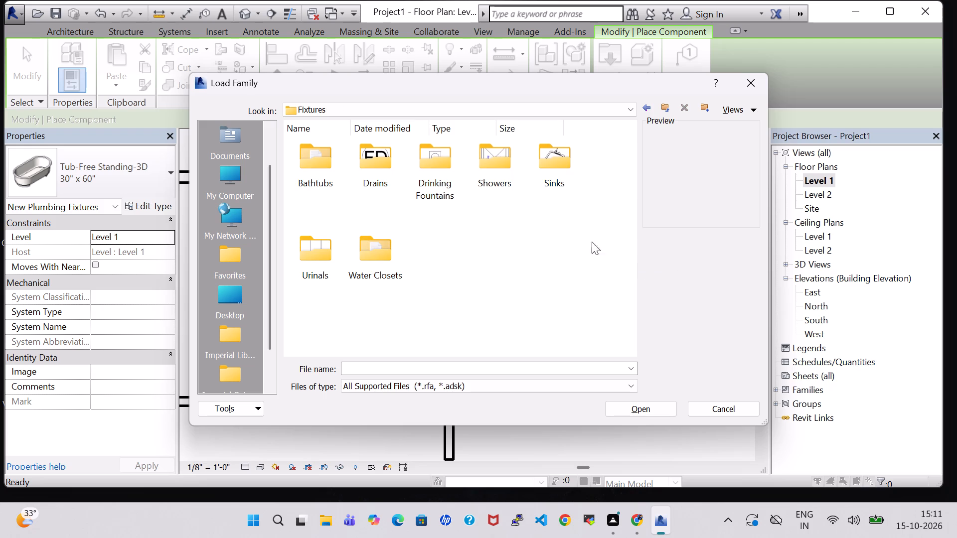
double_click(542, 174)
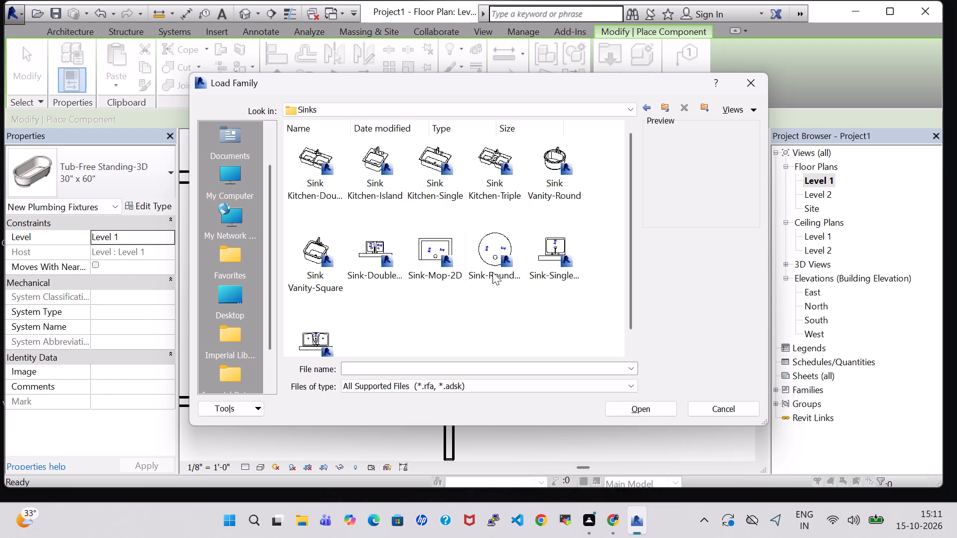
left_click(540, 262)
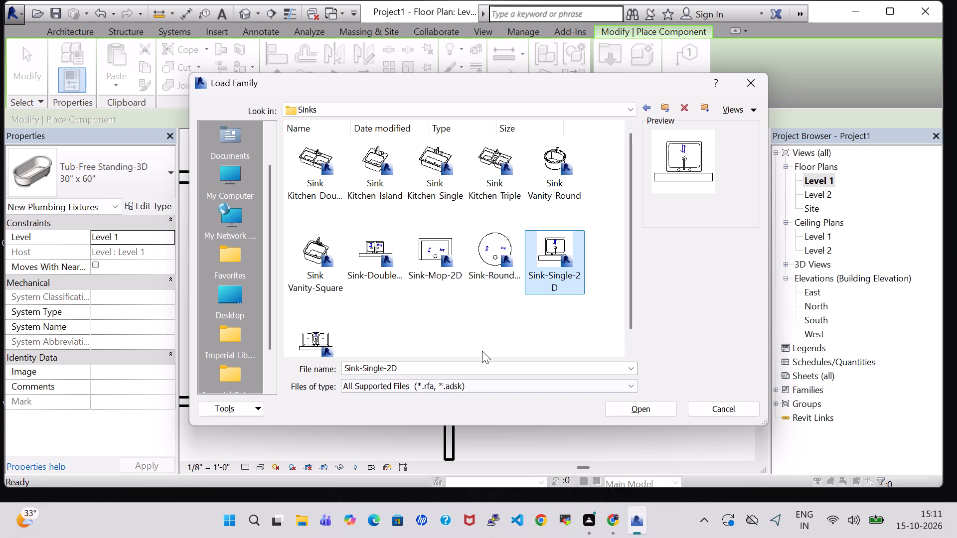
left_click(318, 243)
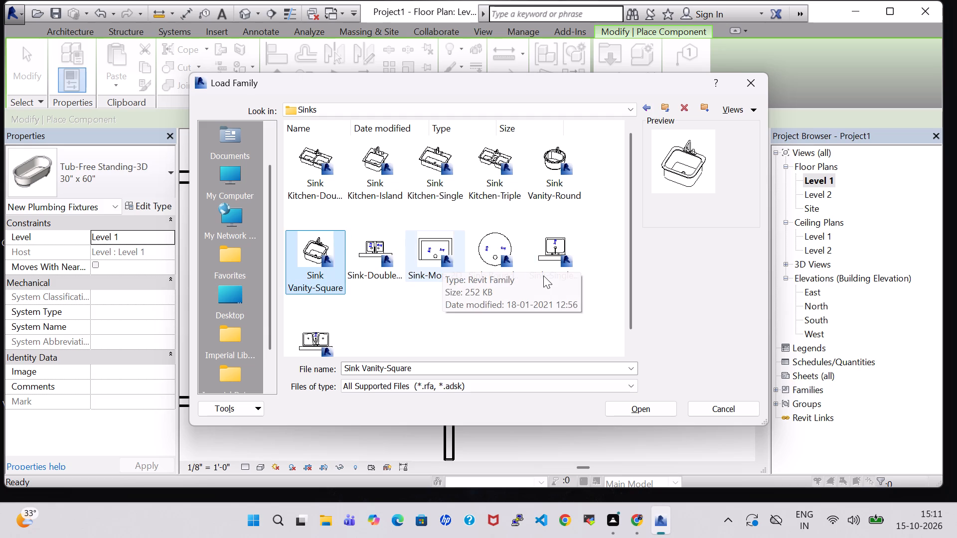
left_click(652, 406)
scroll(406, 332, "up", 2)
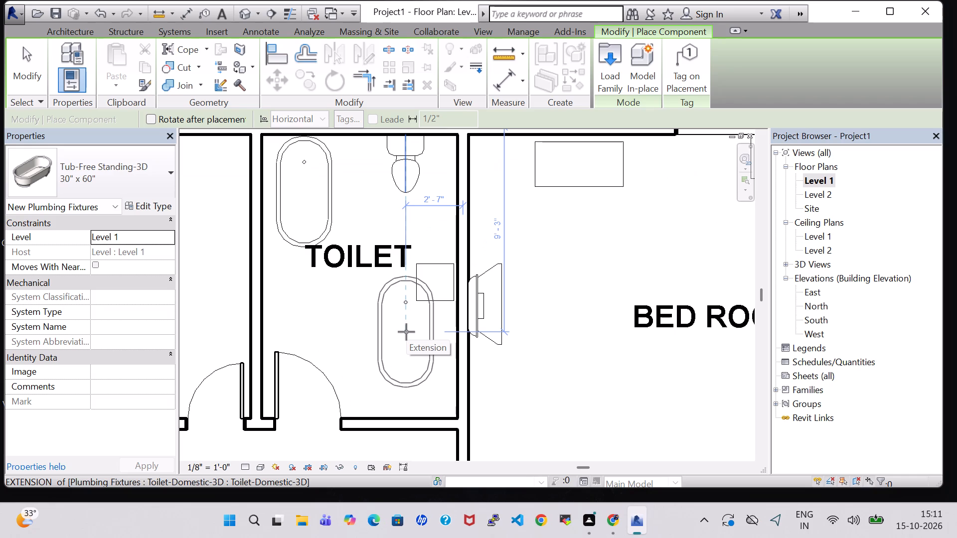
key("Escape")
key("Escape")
Place a Sink Vanity-Square 20" x 18" beside the trash can in the kitchen-side toilet, rotated so its faucet backs onto the Bed Room 1 wall.
left_click(146, 69)
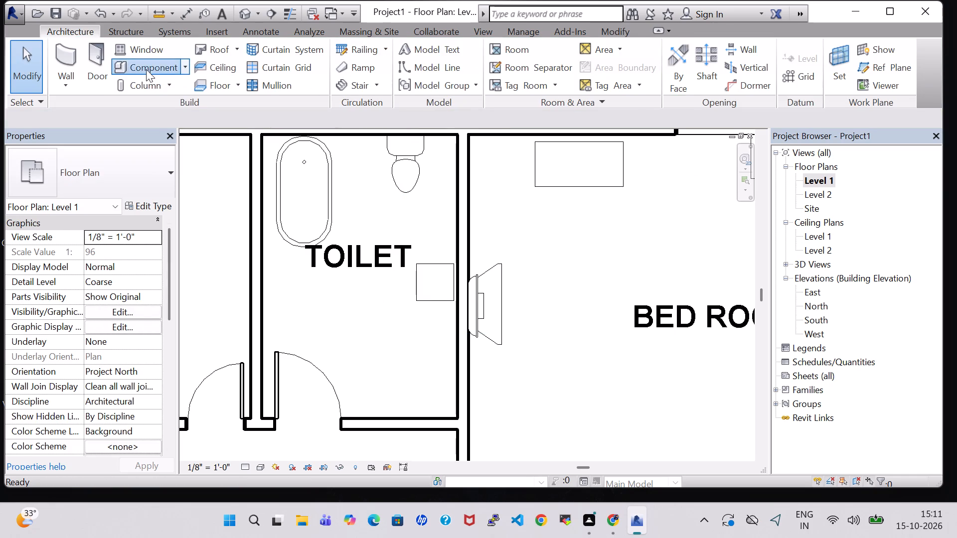
left_click(134, 163)
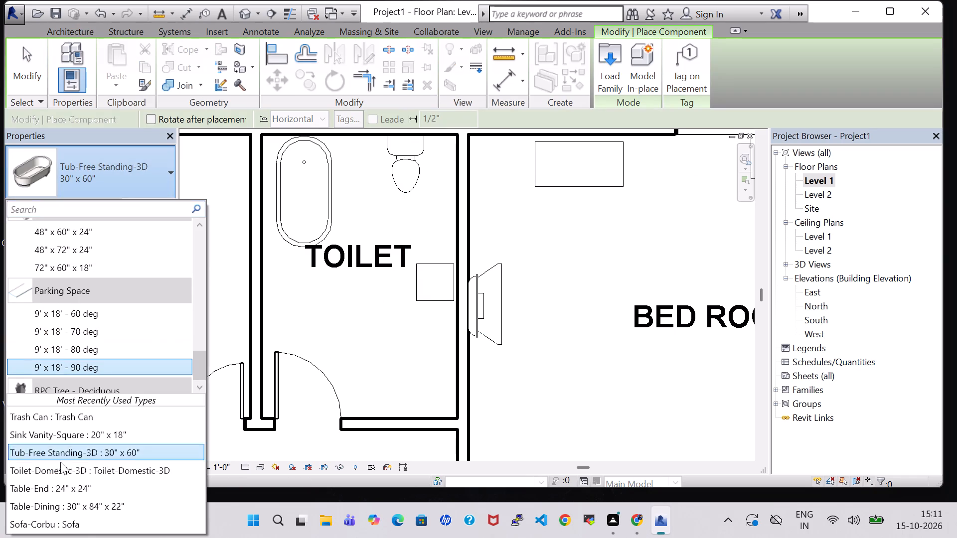
left_click(50, 433)
scroll(409, 351, "up", 4)
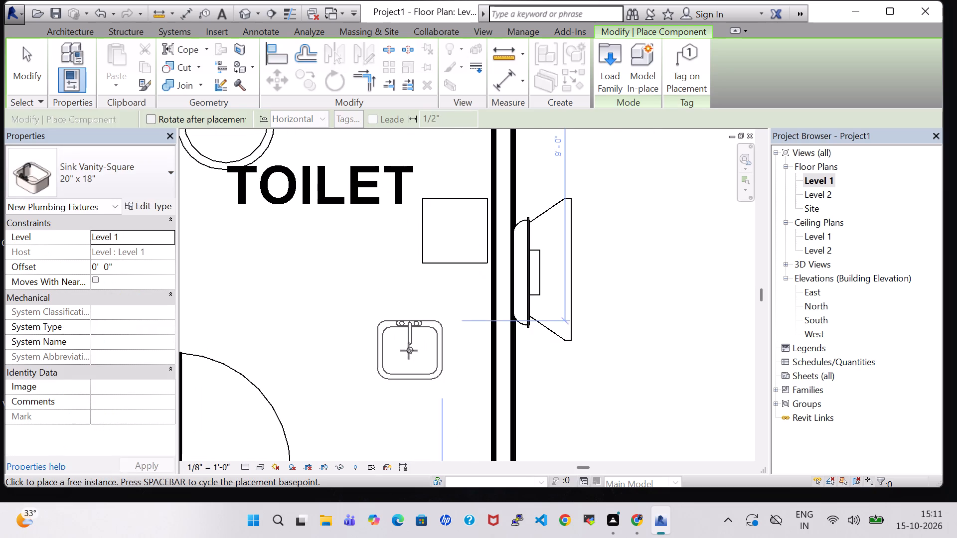
key("space")
key("space")
key("space")
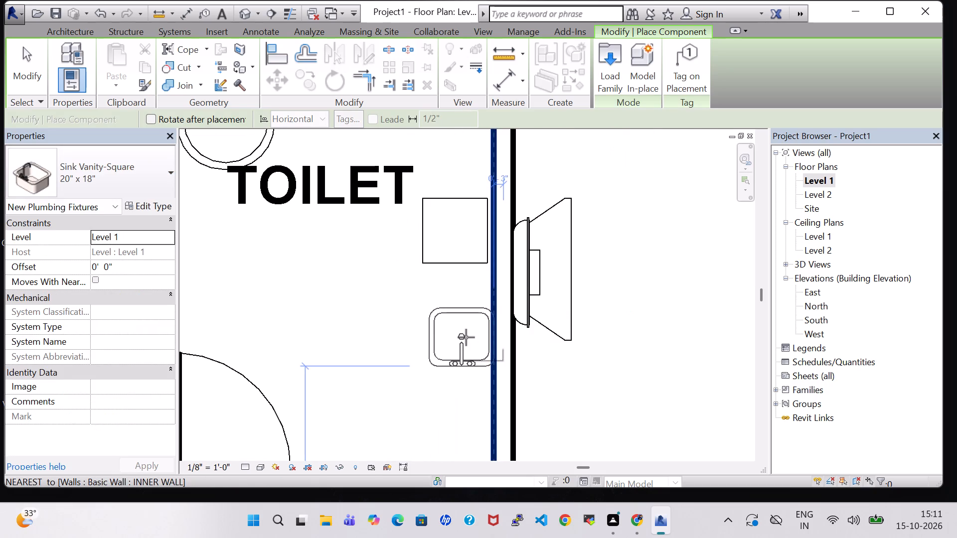
left_click(466, 337)
key("Escape")
key("Escape")
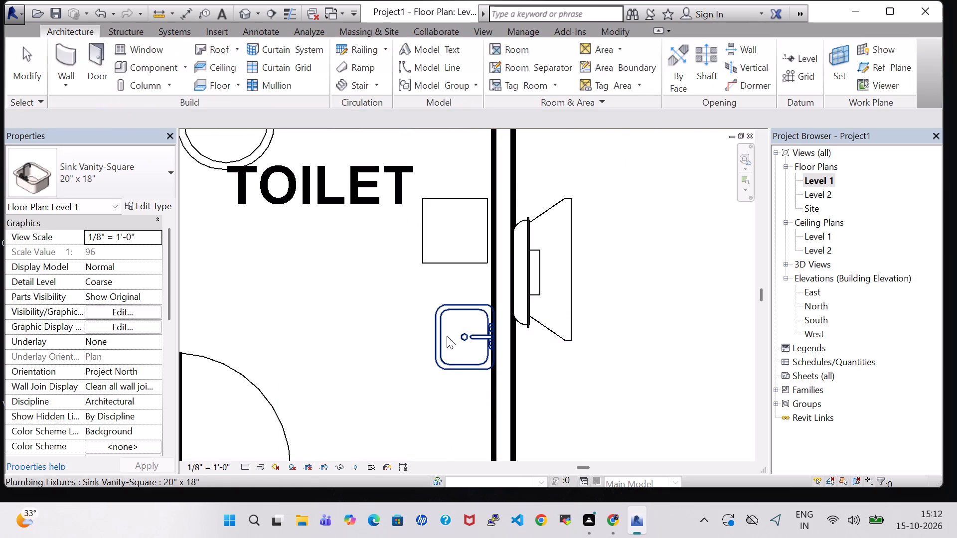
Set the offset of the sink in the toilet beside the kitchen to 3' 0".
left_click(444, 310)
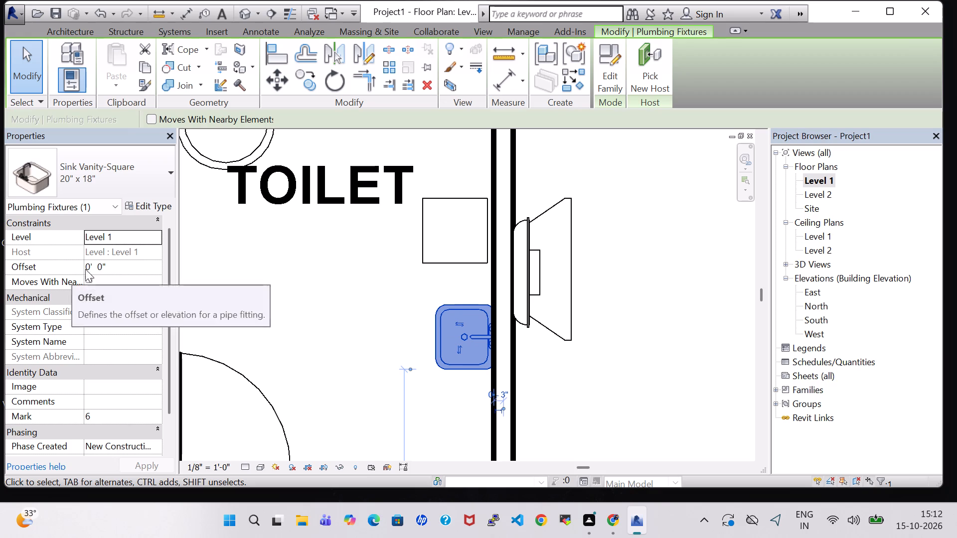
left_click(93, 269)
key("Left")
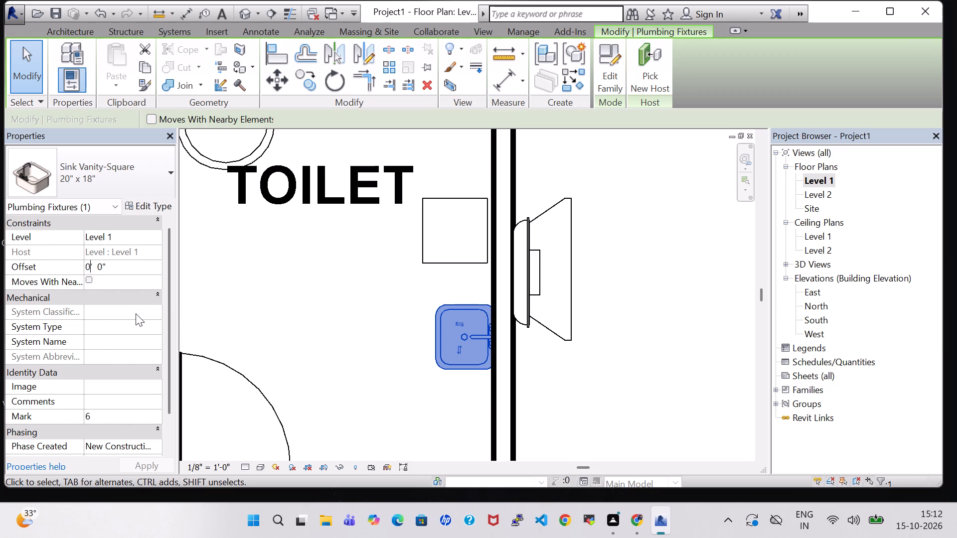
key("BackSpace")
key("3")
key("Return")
Check the offset of the sink in the toilet above Bed Room 3.
scroll(530, 383, "down", 6)
middle_click_drag(638, 357, 503, 306)
scroll(503, 306, "down", 2)
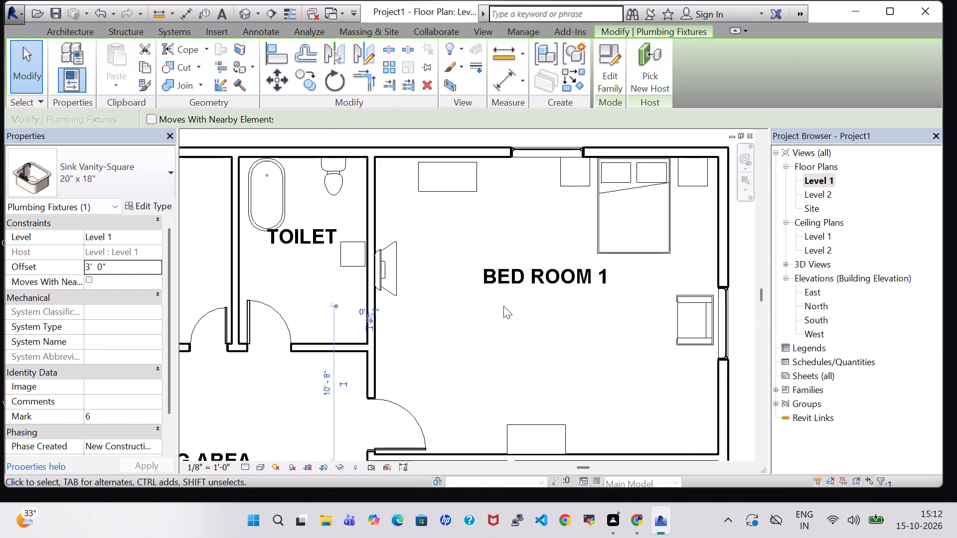
scroll(503, 306, "down", 3)
middle_click_drag(516, 304, 487, 253)
left_click(533, 405)
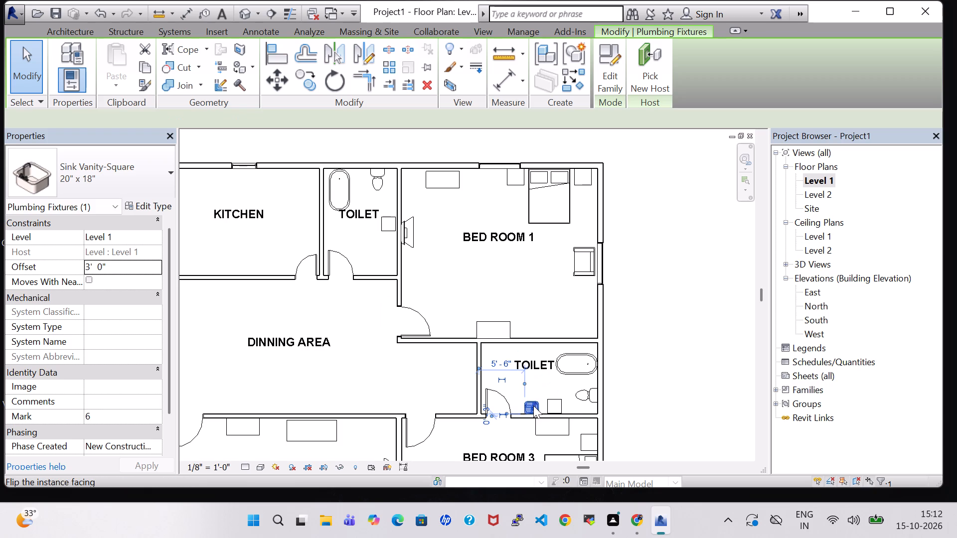
middle_click_drag(315, 299, 366, 319)
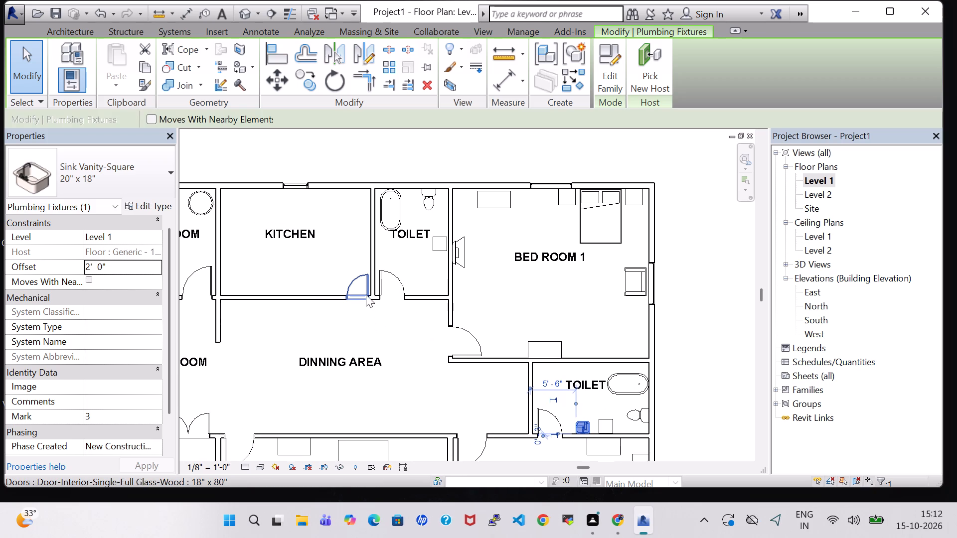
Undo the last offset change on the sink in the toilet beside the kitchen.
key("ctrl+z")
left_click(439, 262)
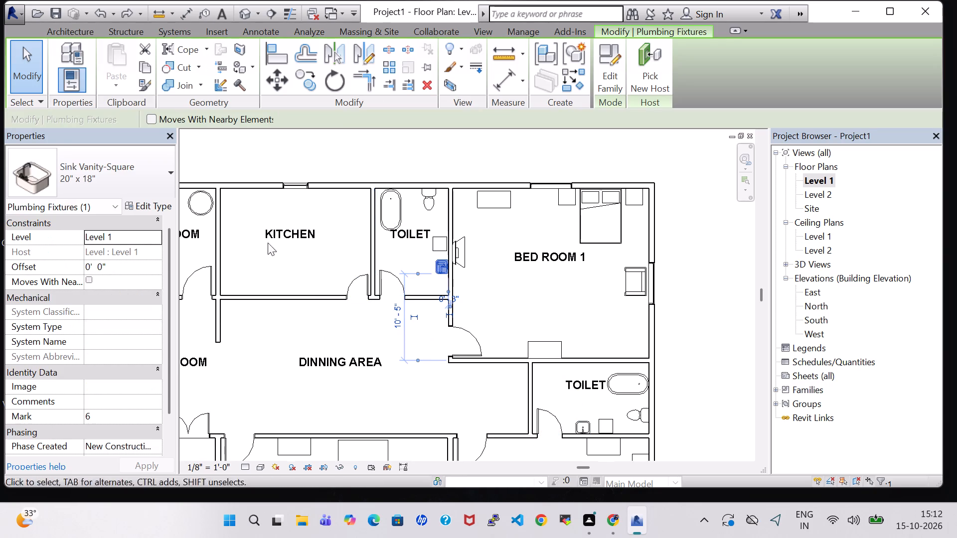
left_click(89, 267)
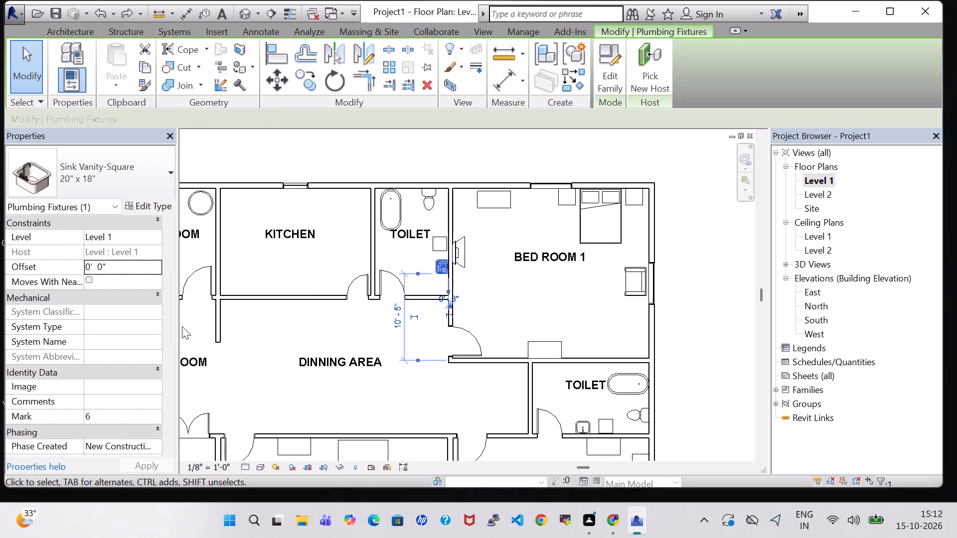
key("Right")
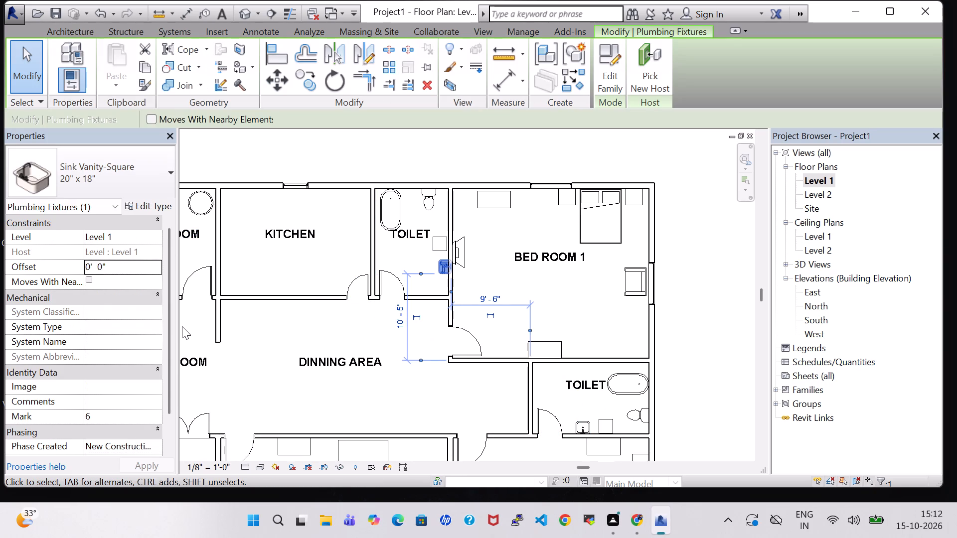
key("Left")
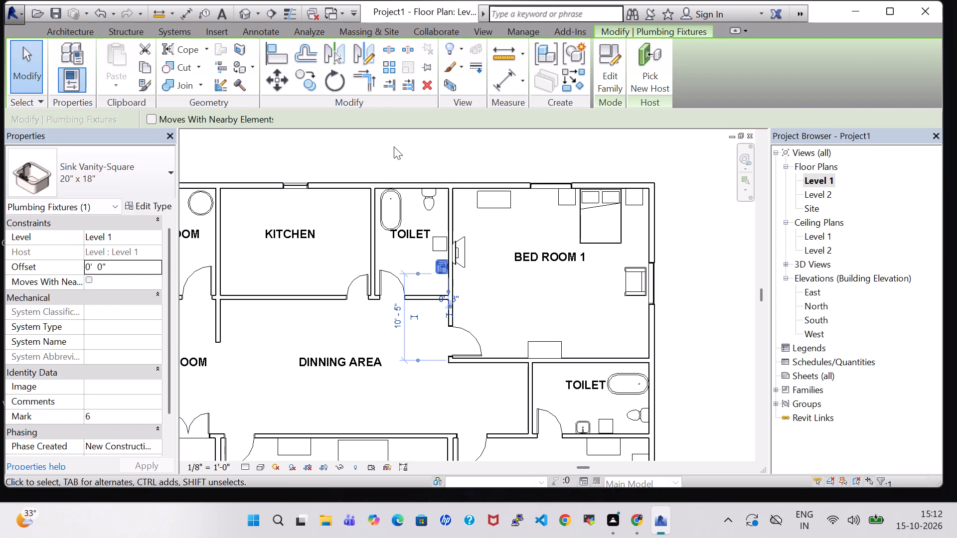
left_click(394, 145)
Set the offset of the sink in the toilet beside the kitchen to 2' 0".
scroll(394, 145, "up", 2)
left_click(455, 300)
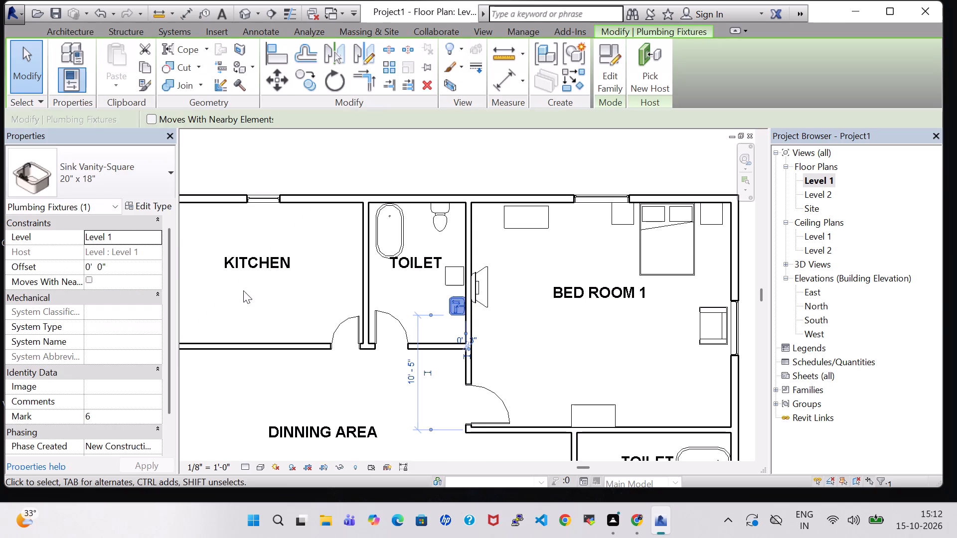
left_click(89, 268)
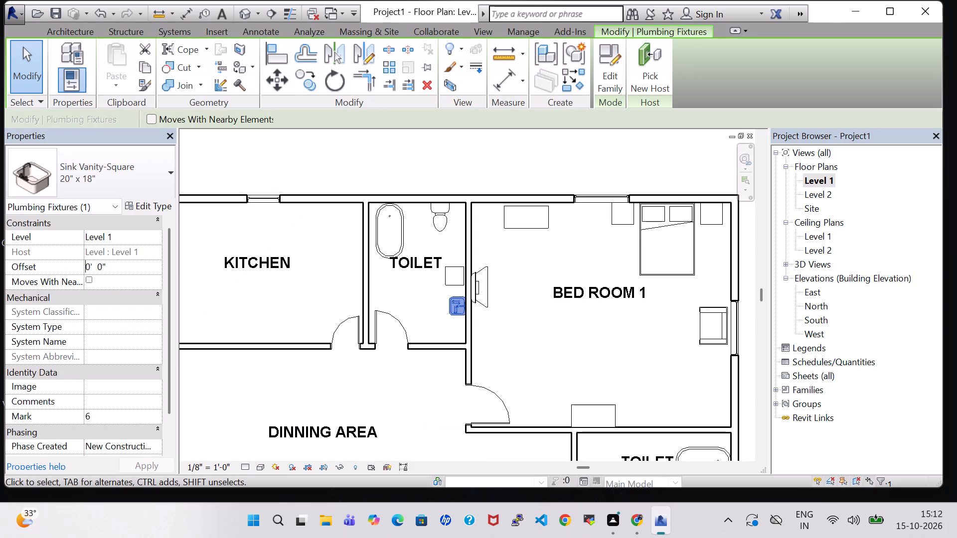
key("Right")
key("BackSpace")
key("2")
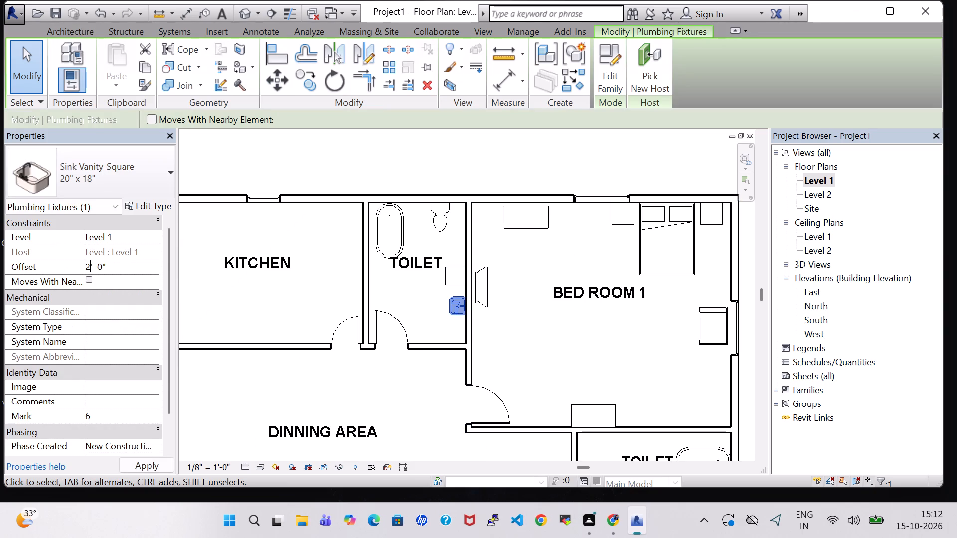
key("Return")
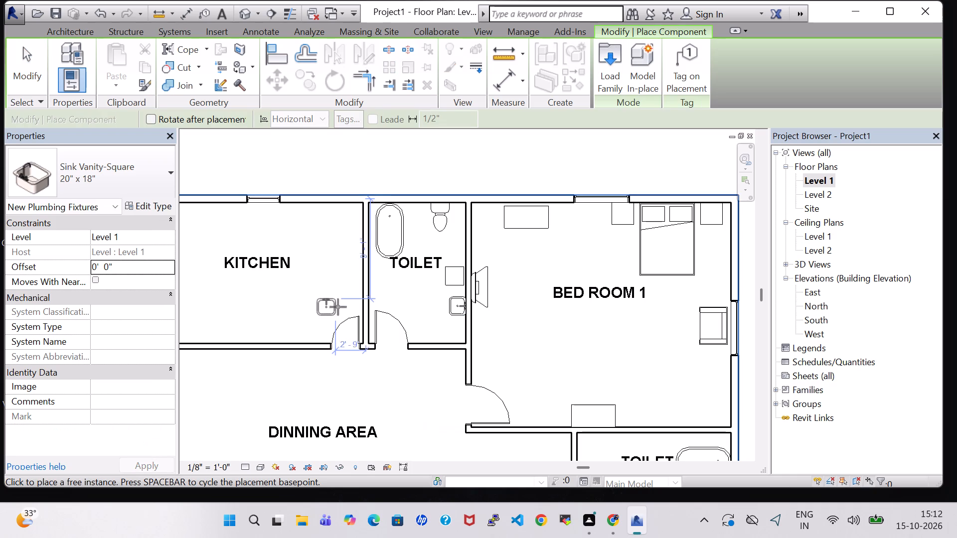
key("Escape")
key("Escape")
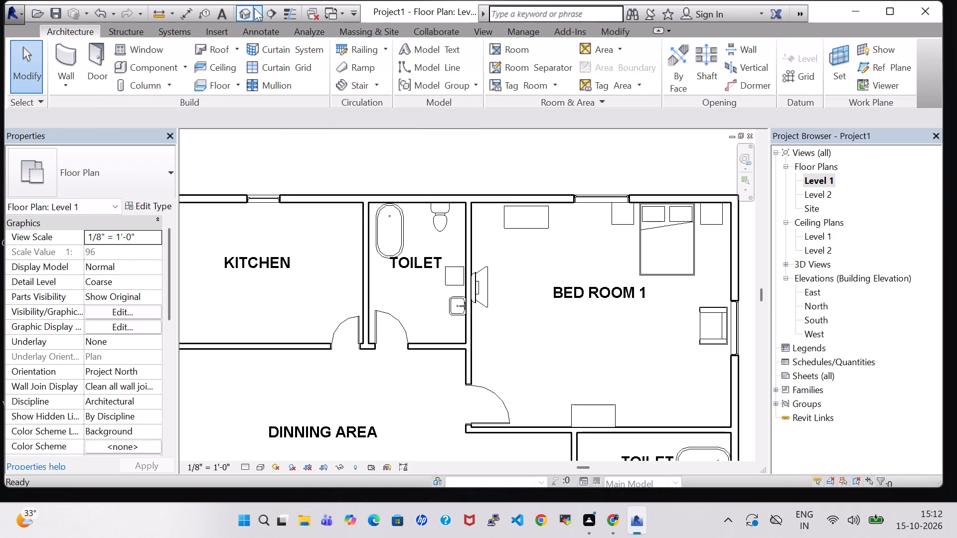
Open the default 3D view and examine the furnished rooms and toilets from above.
left_click(237, 10)
scroll(500, 221, "down", 1)
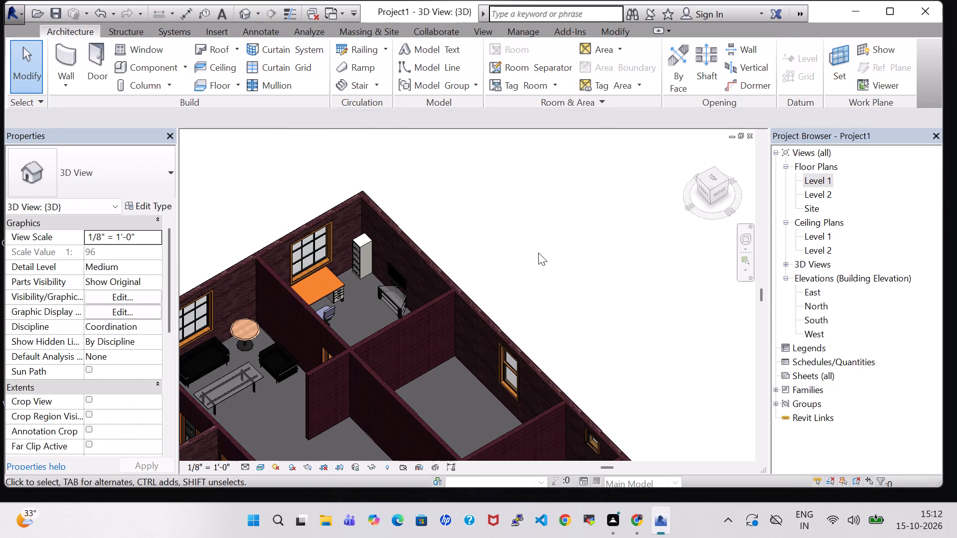
middle_click_drag(538, 253, 585, 243, "shift")
middle_click_drag(535, 295, 606, 184)
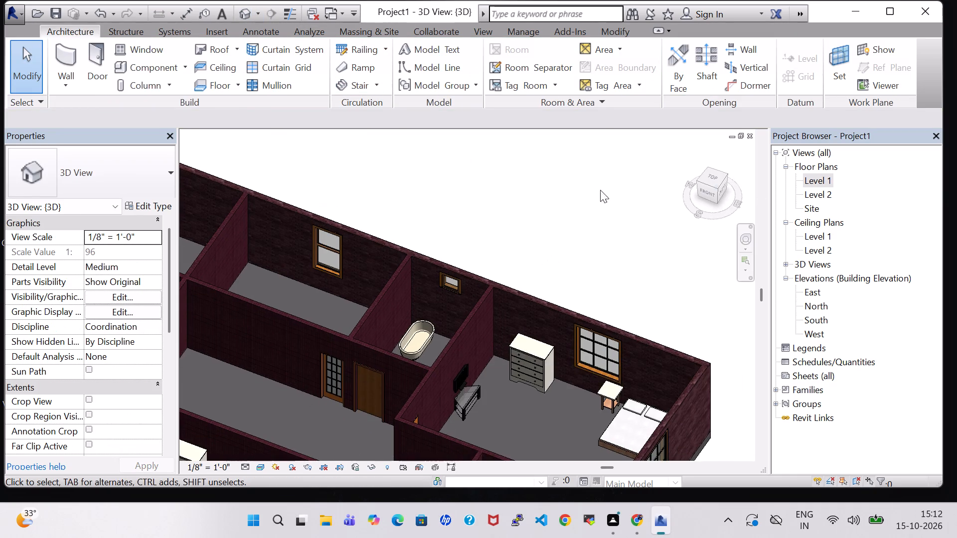
middle_click_drag(508, 191, 549, 191, "shift")
middle_click_drag(414, 206, 641, 179)
middle_click_drag(423, 169, 548, 168)
middle_click_drag(548, 168, 531, 208, "shift")
middle_click_drag(545, 347, 563, 397, "shift")
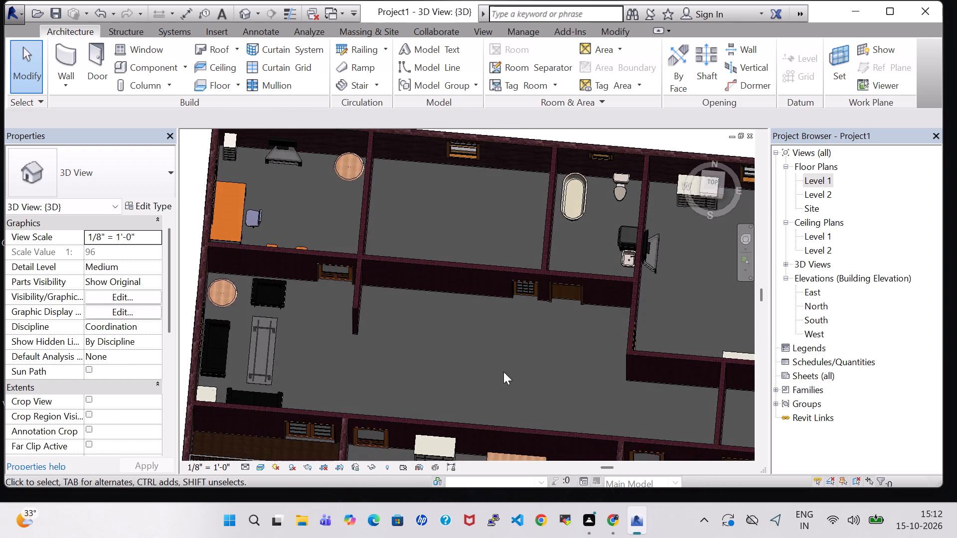
middle_click_drag(438, 344, 404, 348)
middle_click_drag(533, 266, 540, 290, "shift")
In the drawing room, nudge the sofa beside the stair-side wall, the table and the armchair one increment each towards the window wall.
left_click(353, 279)
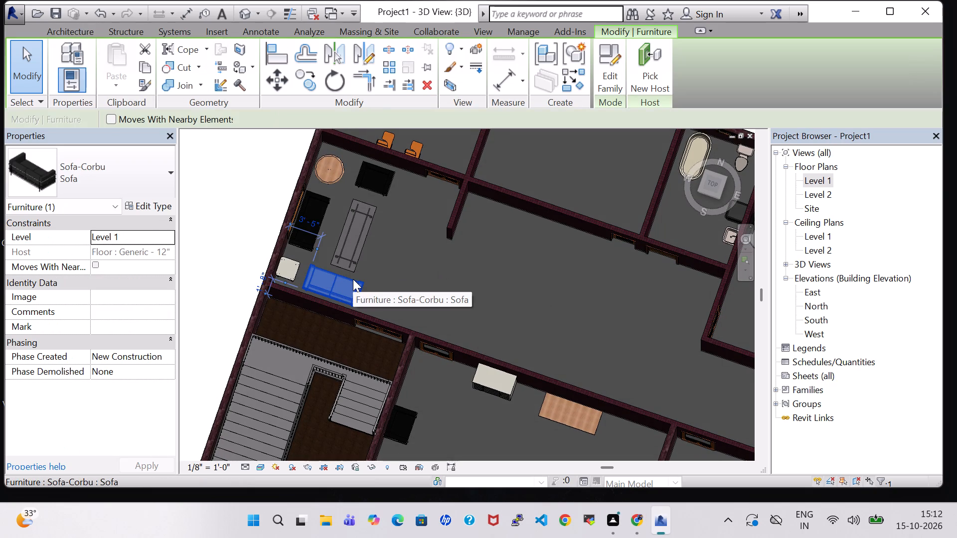
key("Left")
left_click(356, 246)
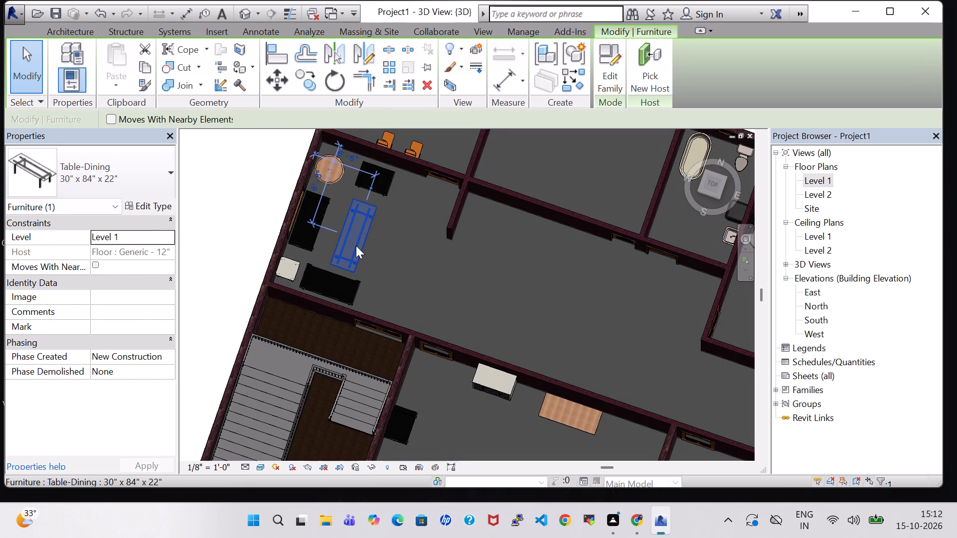
key("Left")
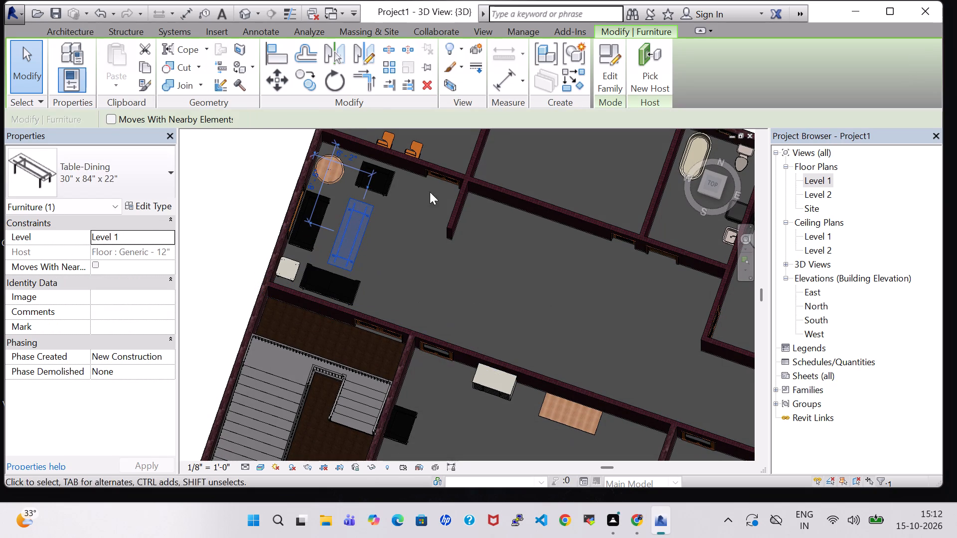
left_click(380, 184)
key("Left")
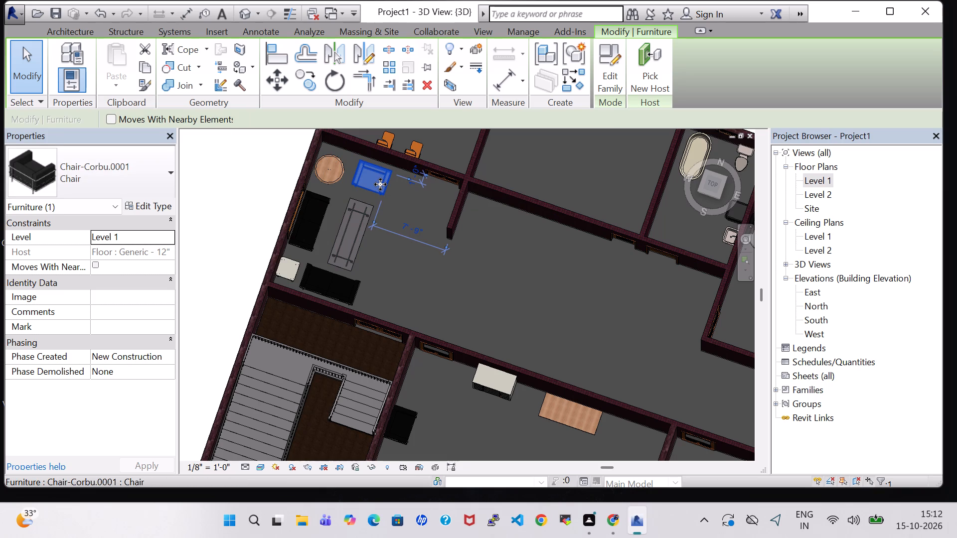
left_click(238, 185)
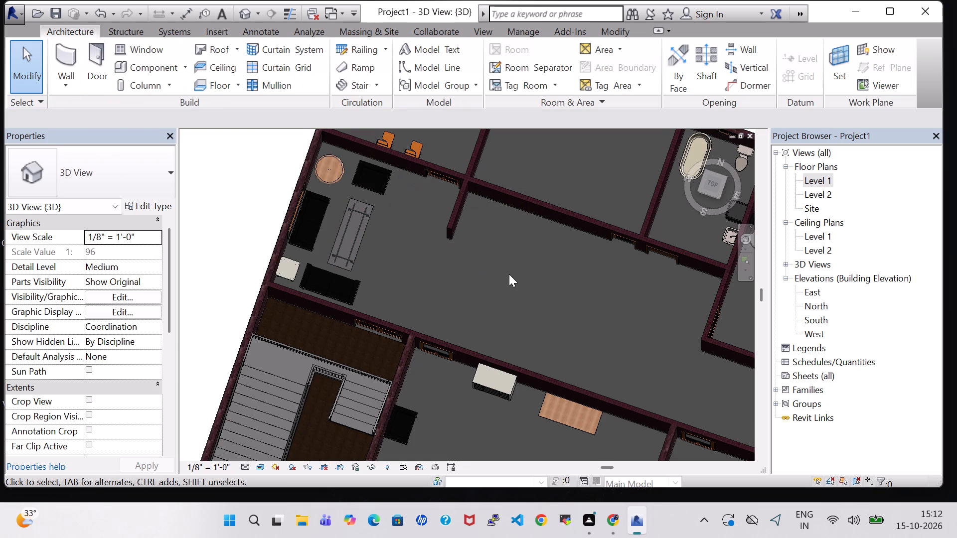
Nudge the trash can in the toilet beside the kitchen two increments away from the sink.
middle_click_drag(509, 274, 526, 221, "shift")
middle_click_drag(582, 341, 554, 301, "shift")
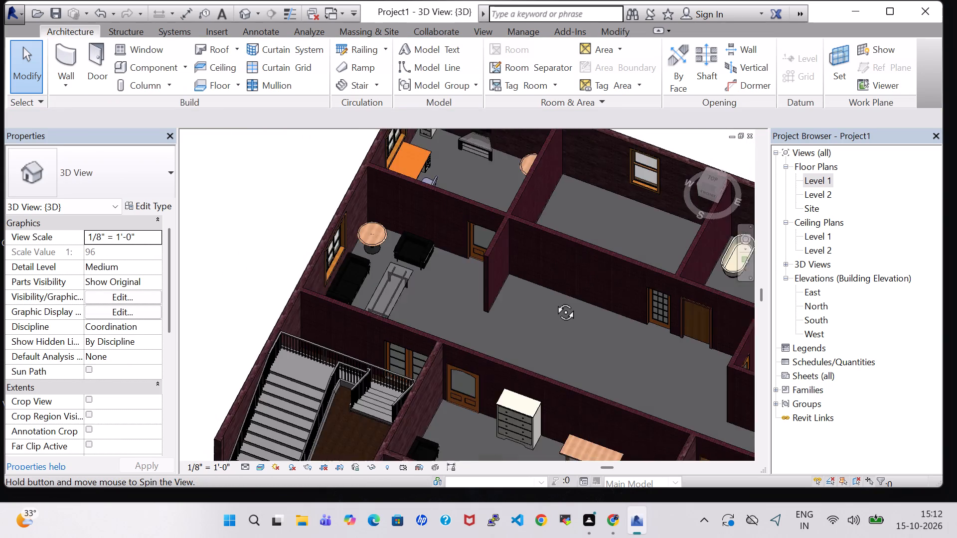
middle_click_drag(554, 301, 613, 316, "shift")
middle_click_drag(503, 421, 496, 370)
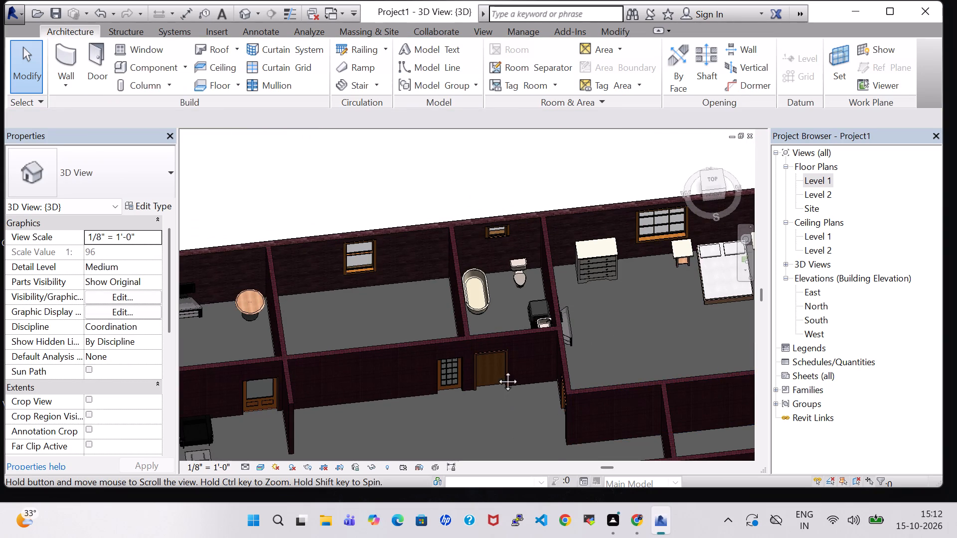
middle_click_drag(496, 370, 549, 210)
middle_click_drag(546, 217, 397, 241)
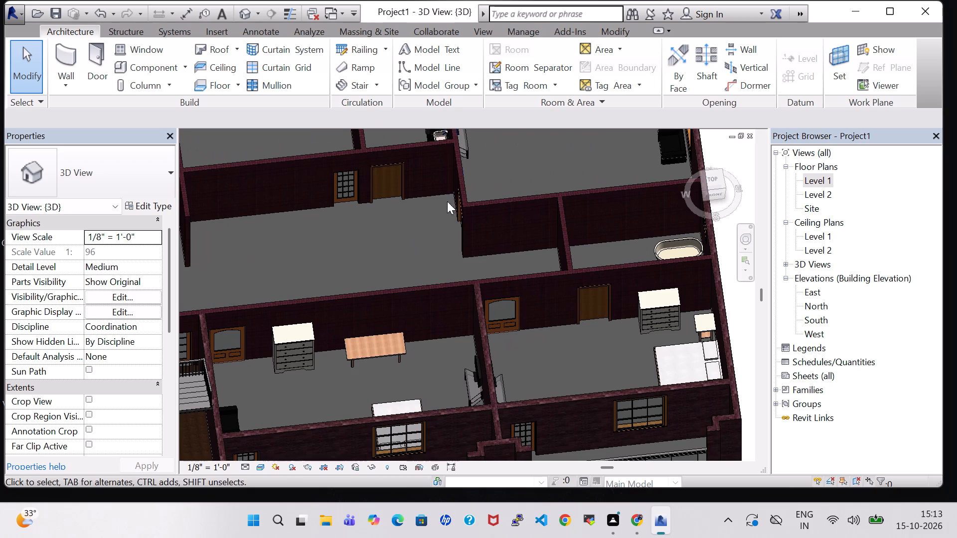
middle_click_drag(517, 155, 466, 220)
middle_click_drag(440, 190, 490, 230, "shift")
middle_click_drag(323, 236, 390, 248)
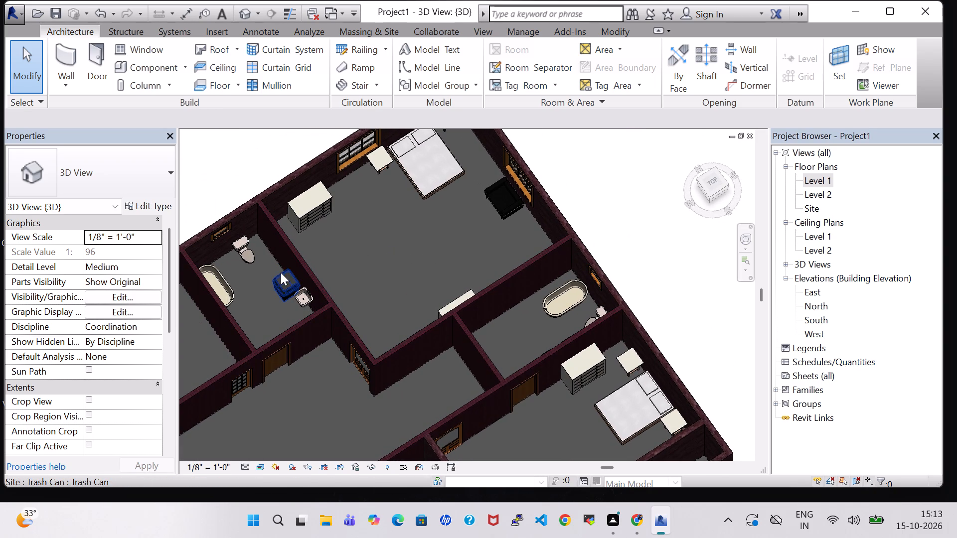
left_click(281, 272)
key("Up")
key("Up")
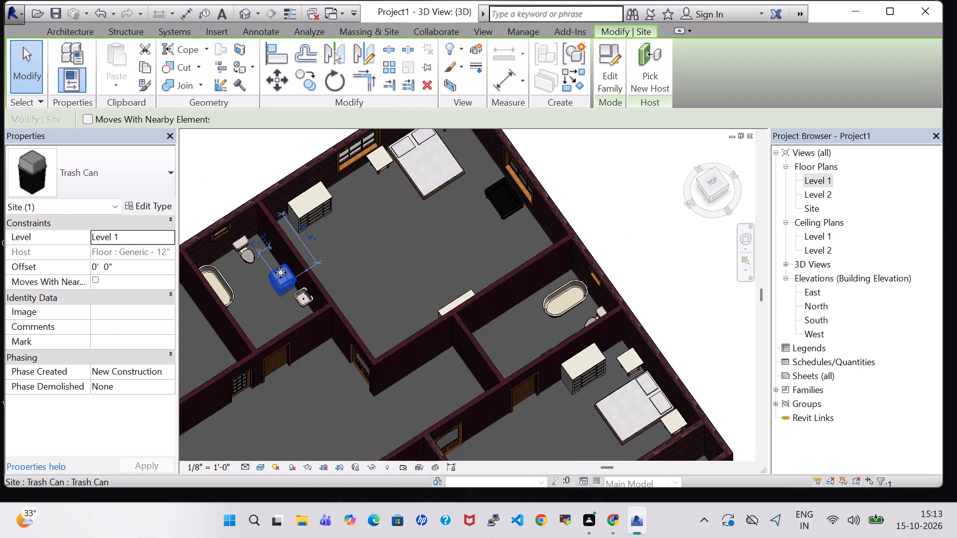
left_click(691, 308)
Switch from the 3D view back to the Level 1 floor plan.
middle_click_drag(645, 286, 659, 321, "shift")
scroll(650, 286, "down", 1, "shift")
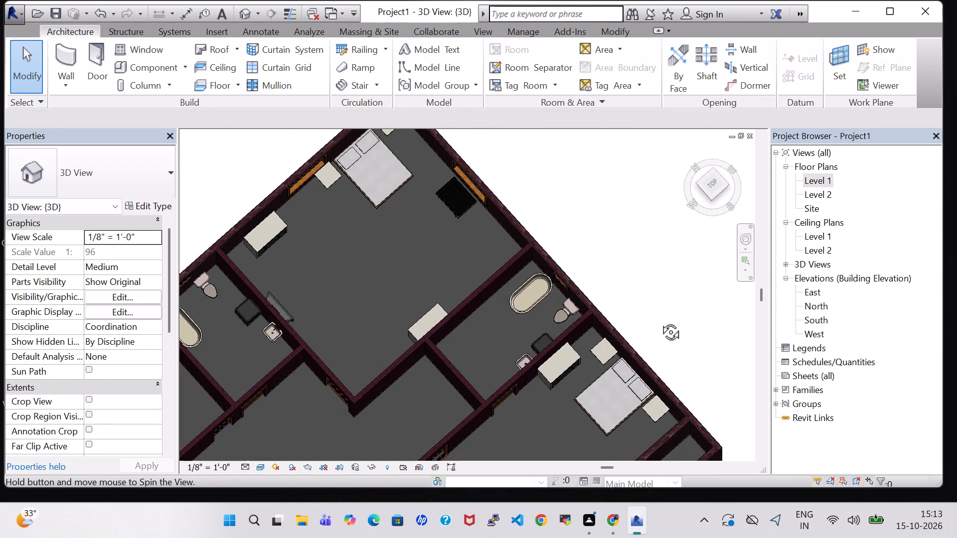
middle_click_drag(659, 321, 632, 269, "shift")
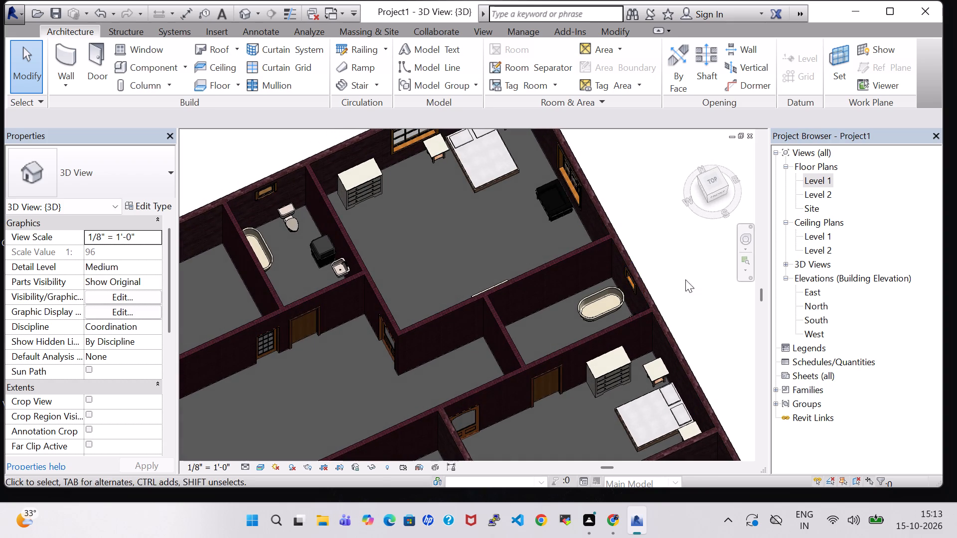
middle_click_drag(691, 280, 652, 255)
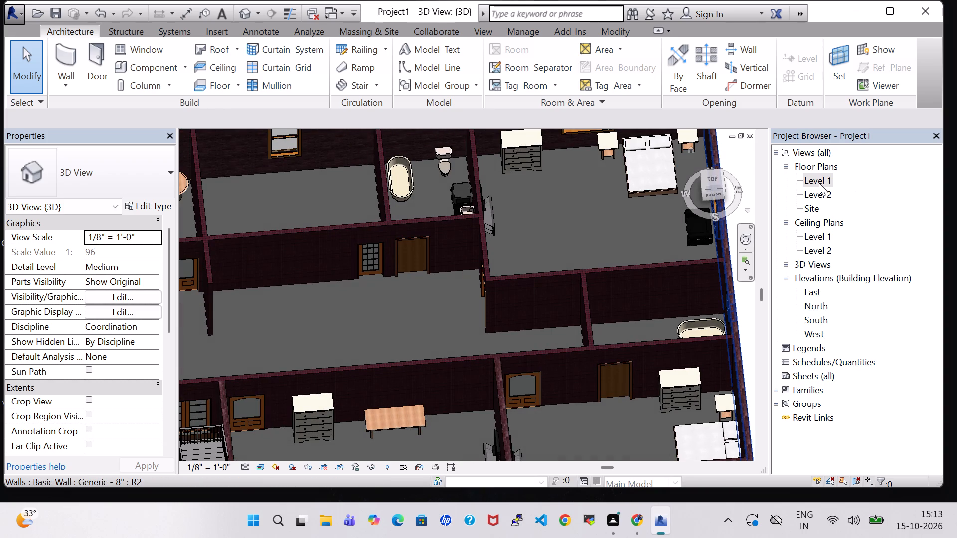
double_click(819, 183)
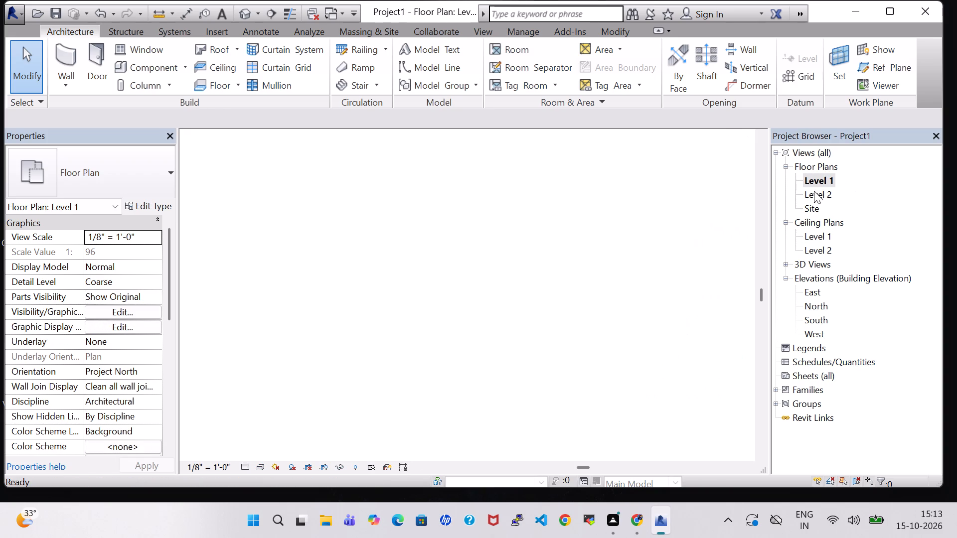
scroll(587, 272, "down", 5)
middle_click_drag(587, 272, 576, 214)
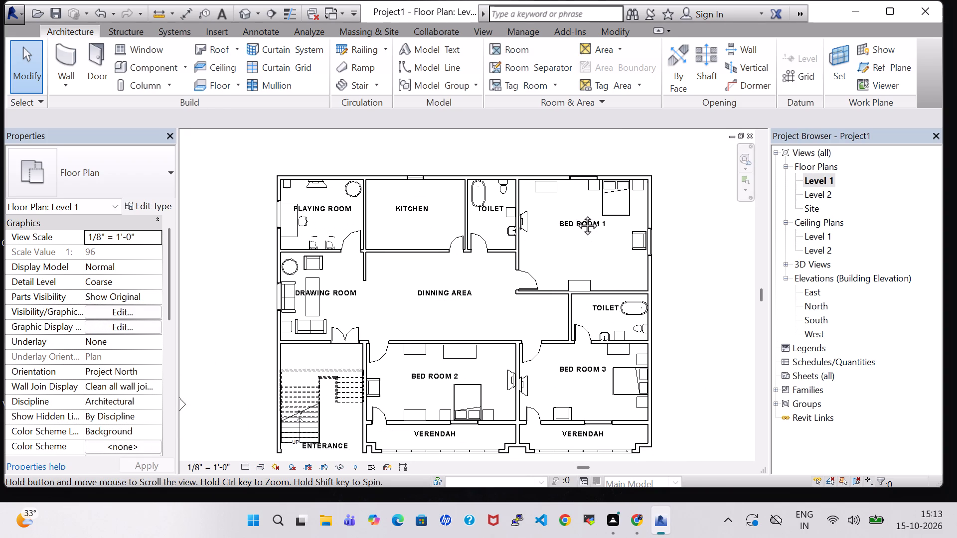
middle_click_drag(576, 214, 573, 213)
scroll(601, 228, "down", 1)
middle_click_drag(600, 228, 574, 204)
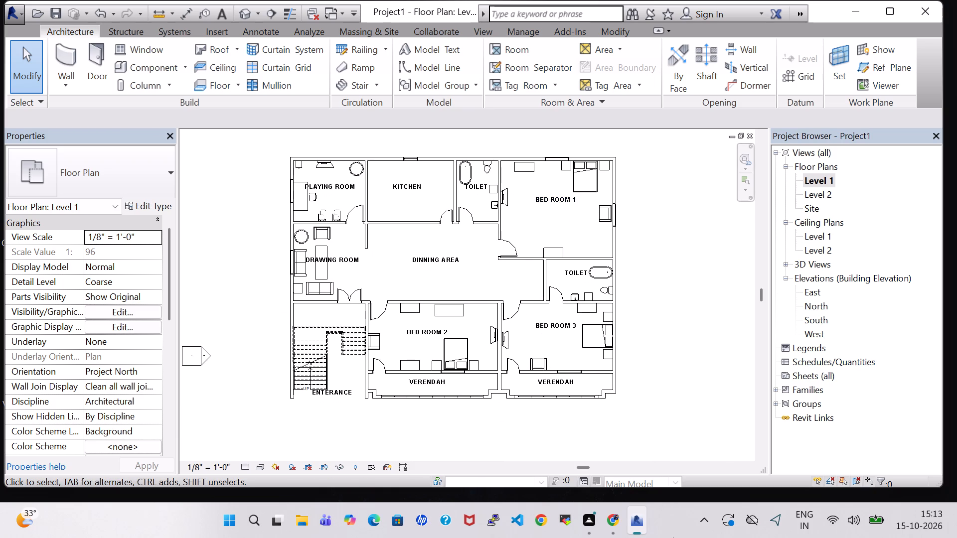
Load the Kitchenette - Medium family from the Domestic folder of Specialty Equipment in the US Imperial library.
left_click(151, 60)
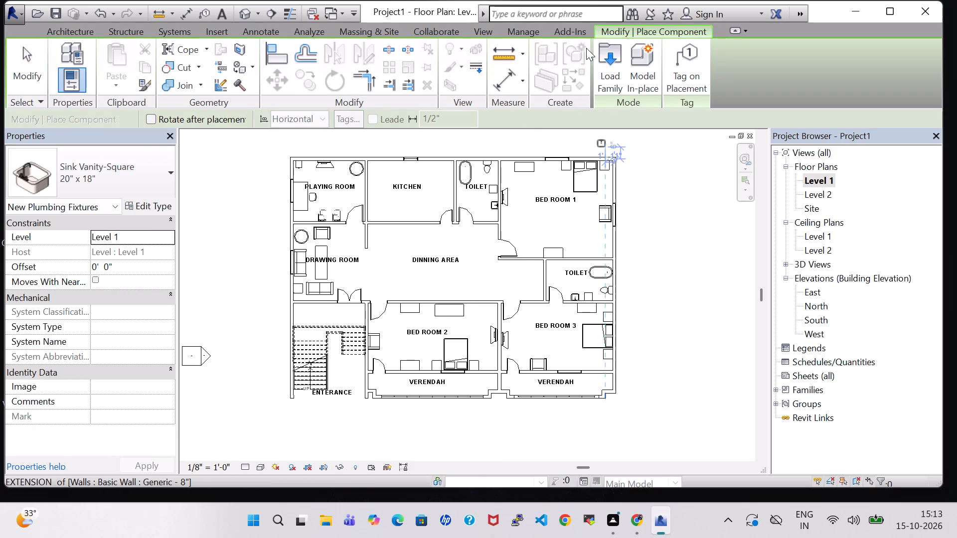
left_click(611, 77)
scroll(555, 199, "down", 1)
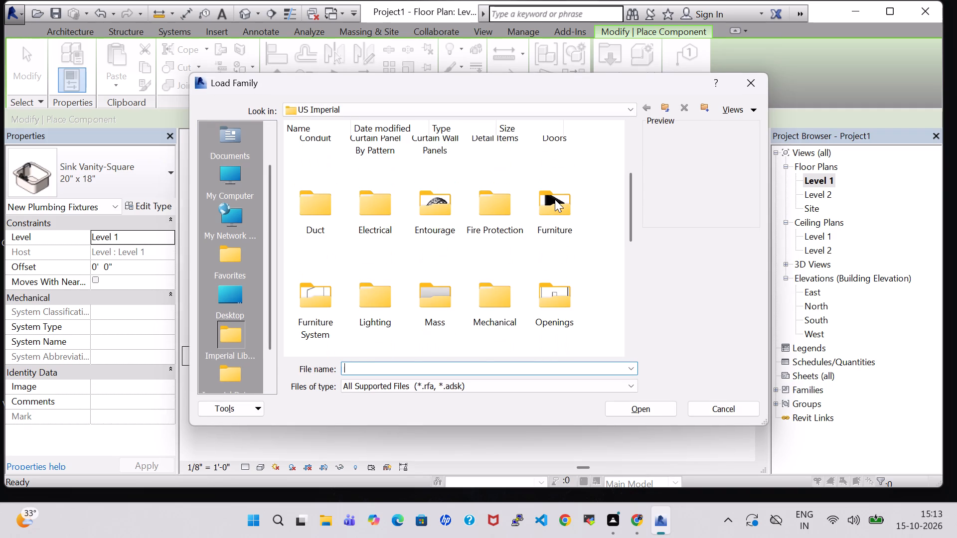
double_click(555, 199)
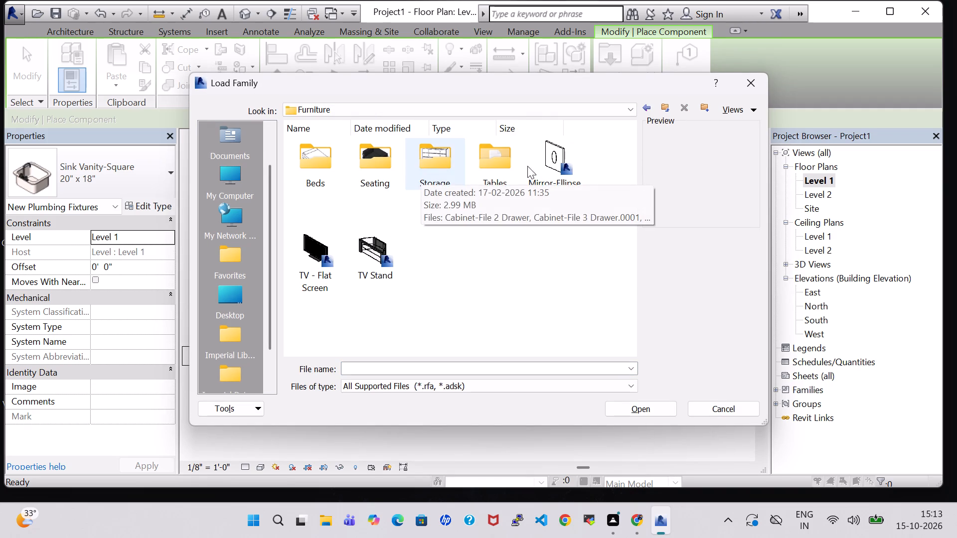
left_click(646, 114)
left_click(646, 111)
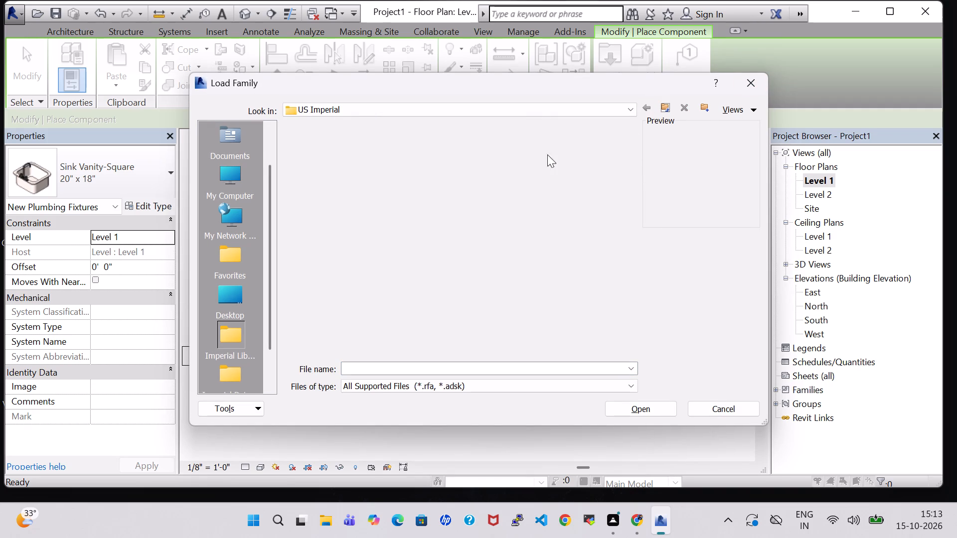
scroll(293, 203, "down", 3)
double_click(357, 227)
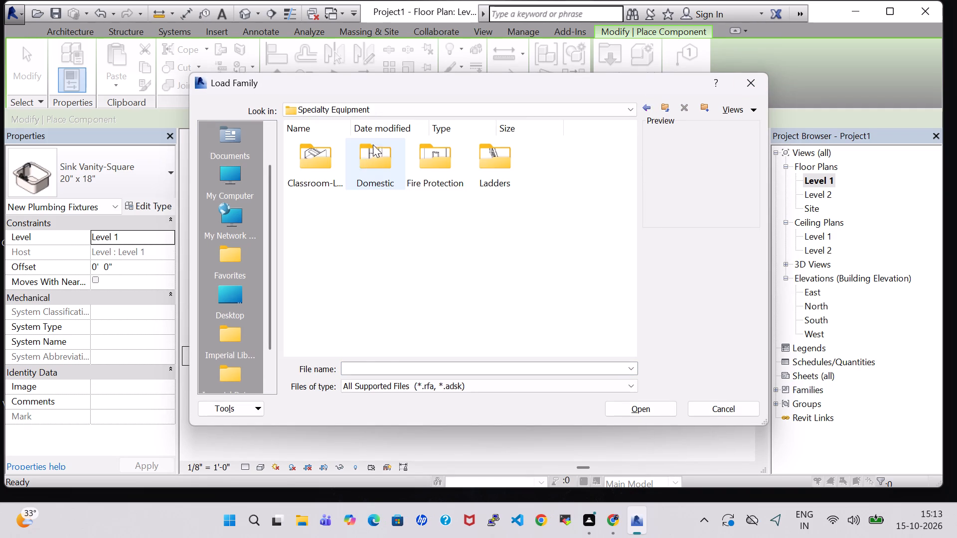
triple_click(377, 152)
left_click(377, 152)
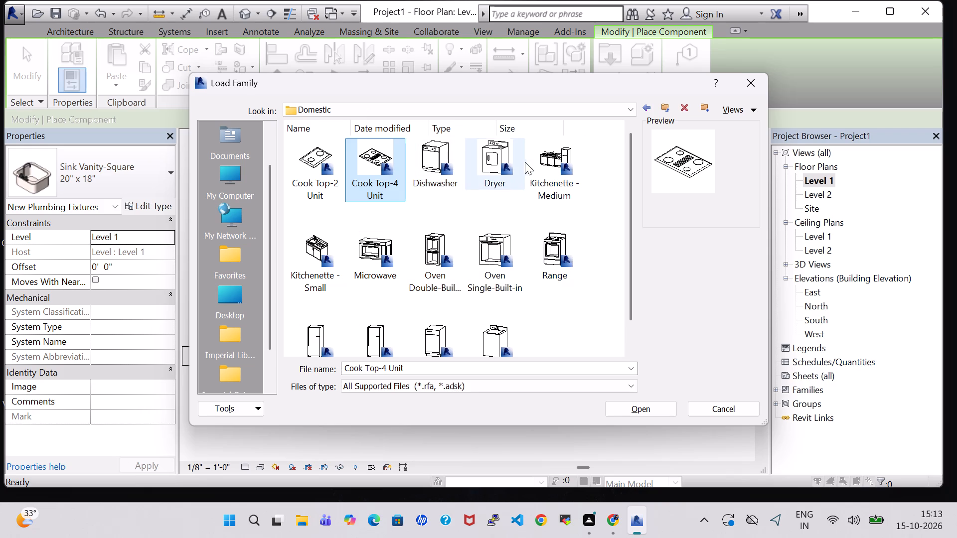
left_click(527, 162)
left_click(656, 410)
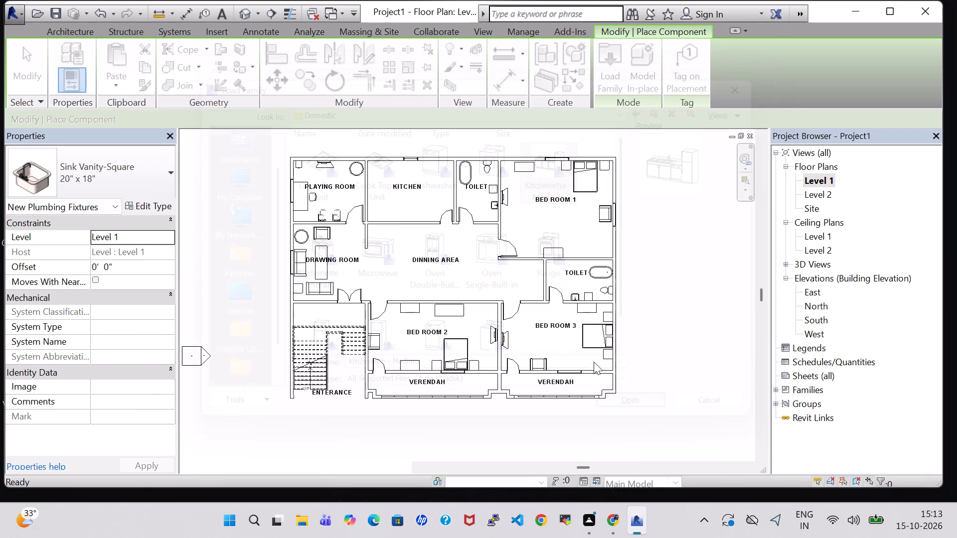
Place the Kitchenette - Medium, rotated with its back against the kitchen's window wall, about 7' 11" from the playing room wall.
scroll(390, 208, "up", 5)
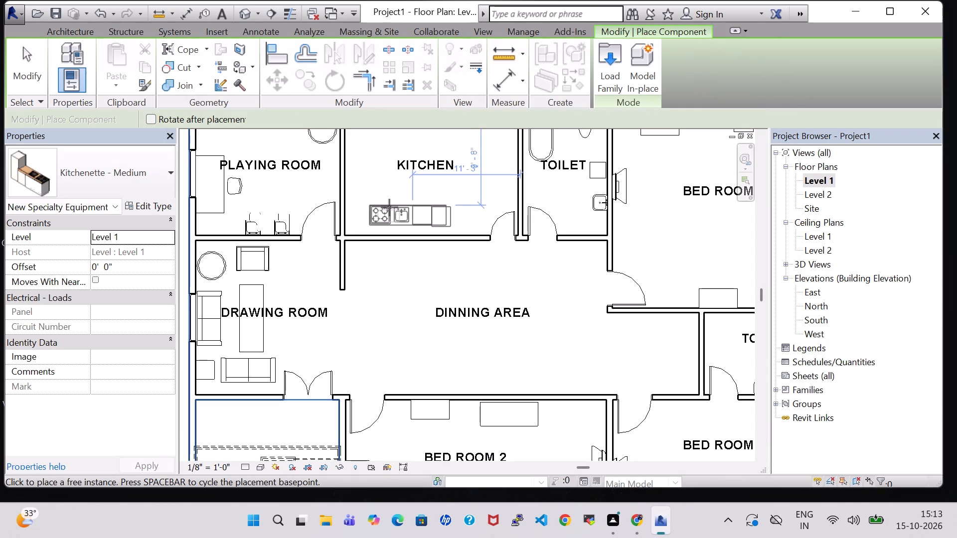
key("space")
middle_click_drag(420, 224, 428, 290)
key("space")
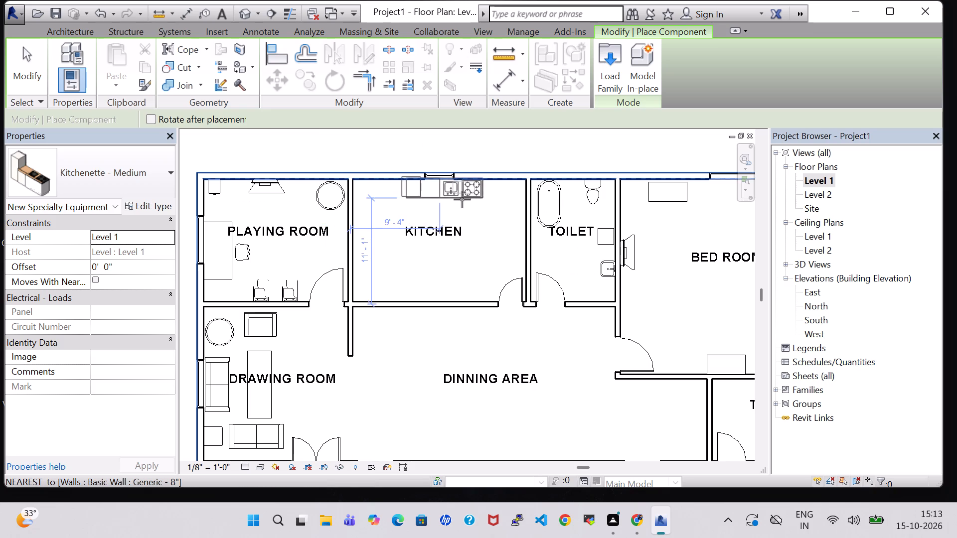
left_click(448, 204)
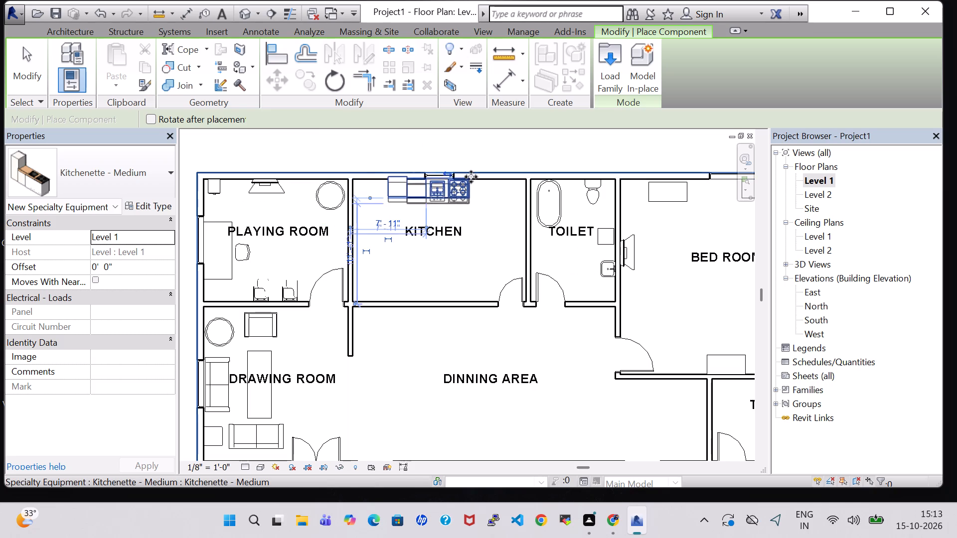
key("Escape")
key("Escape")
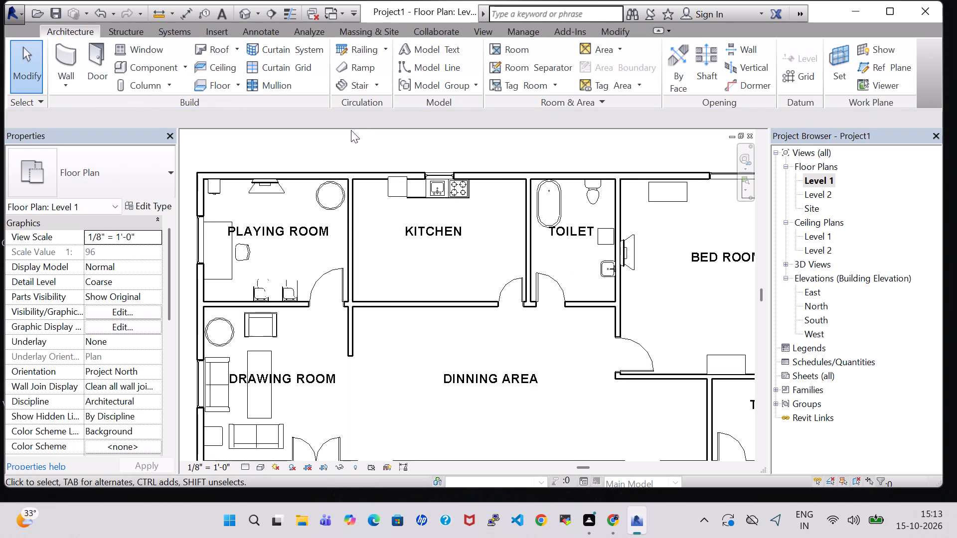
Nudge the kitchenette one increment away from the window wall into the kitchen.
left_click(438, 182)
left_click(439, 193)
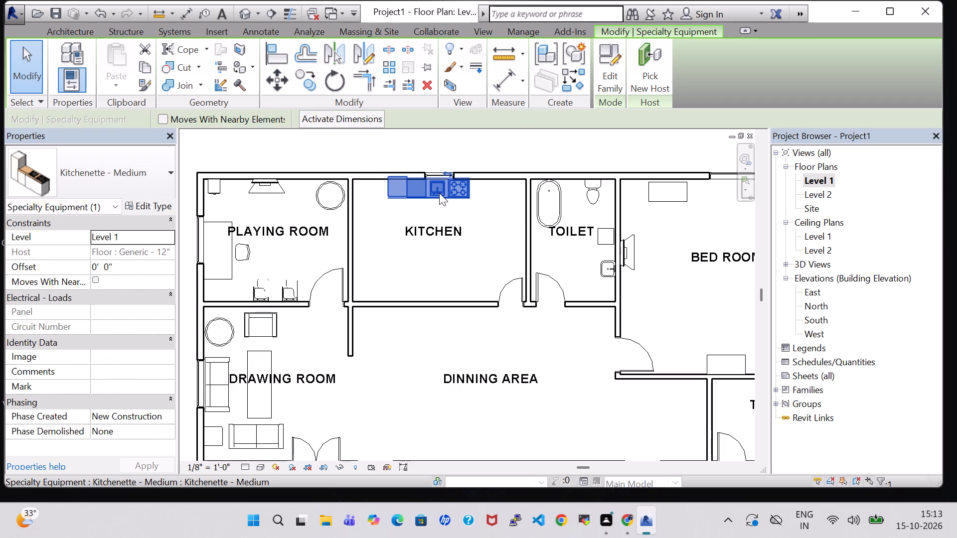
key("Down")
left_click(439, 147)
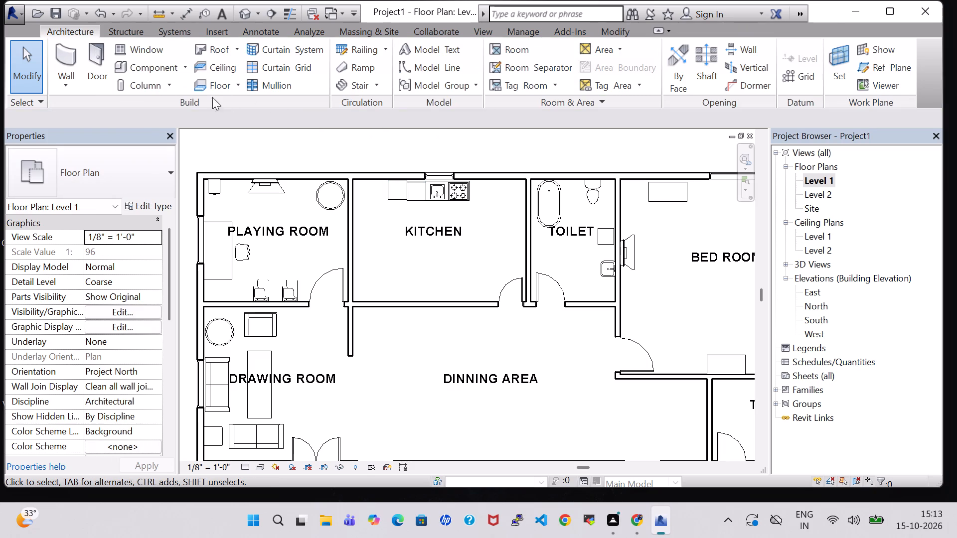
Load the Dishwasher family from the Domestic folder of Specialty Equipment in the US Imperial library, overwriting the existing version.
left_click(144, 68)
left_click(599, 72)
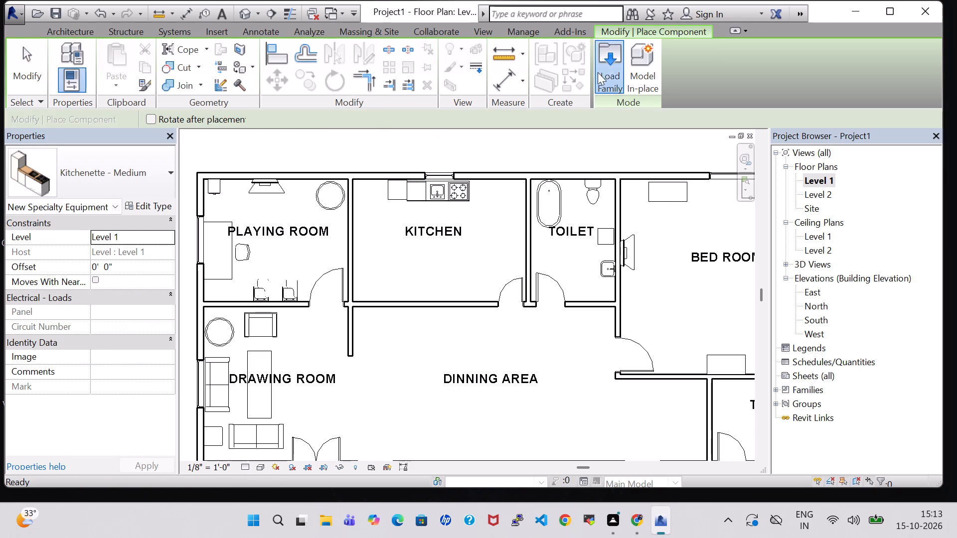
scroll(582, 195, "down", 1)
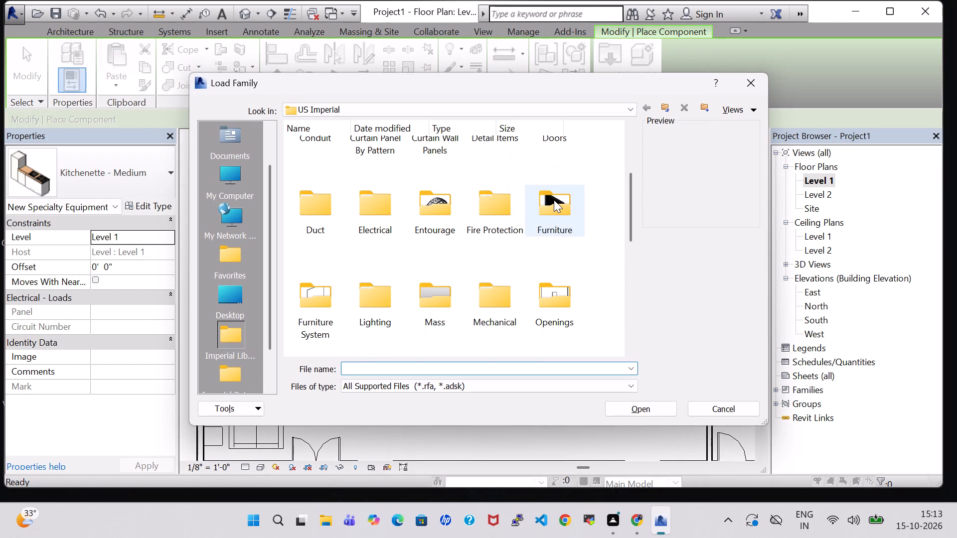
scroll(554, 200, "up", 1)
scroll(549, 239, "down", 2)
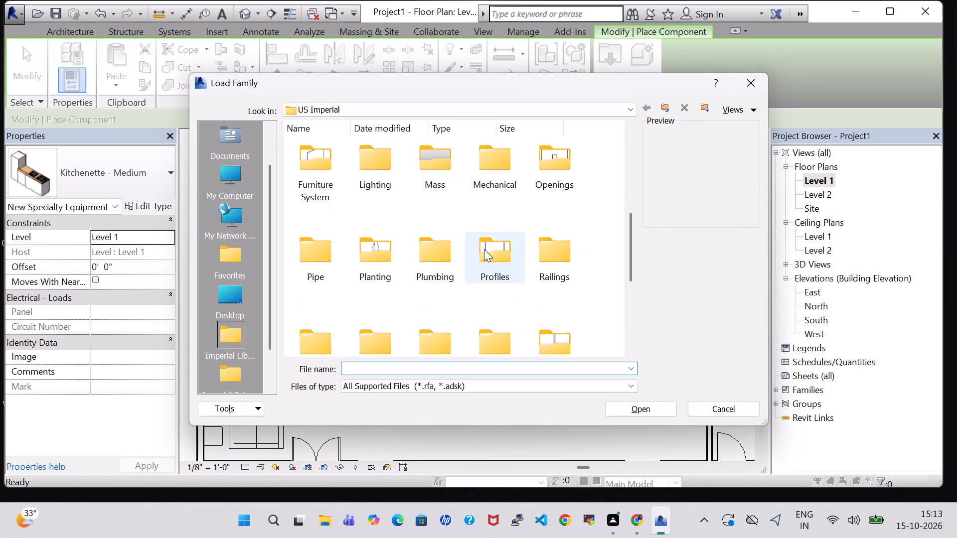
scroll(355, 253, "down", 2)
scroll(384, 228, "up", 1)
double_click(384, 261)
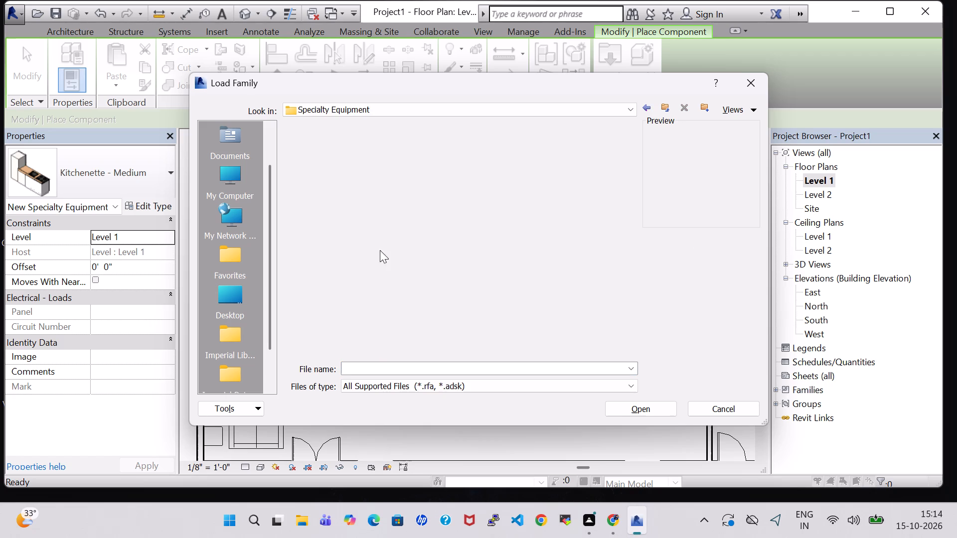
double_click(363, 165)
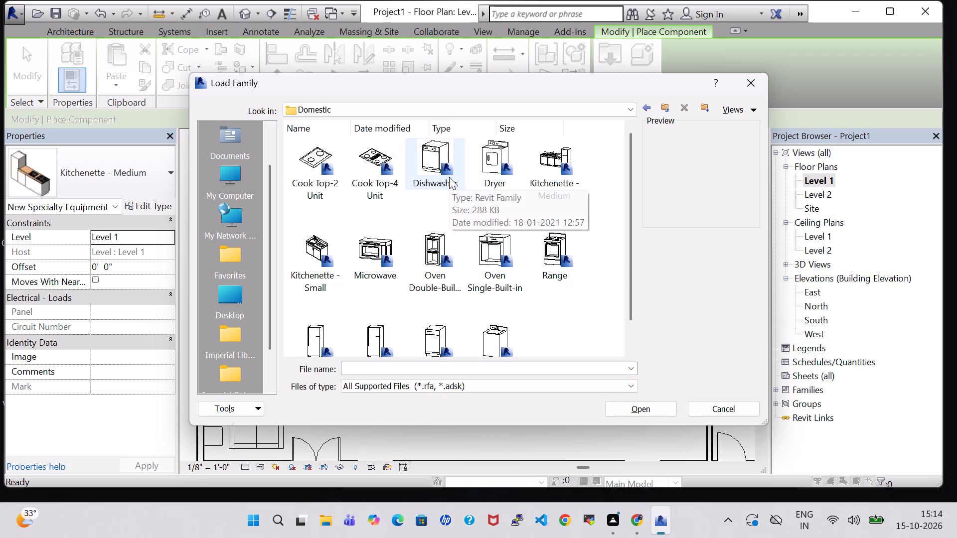
left_click(429, 177)
left_click(637, 403)
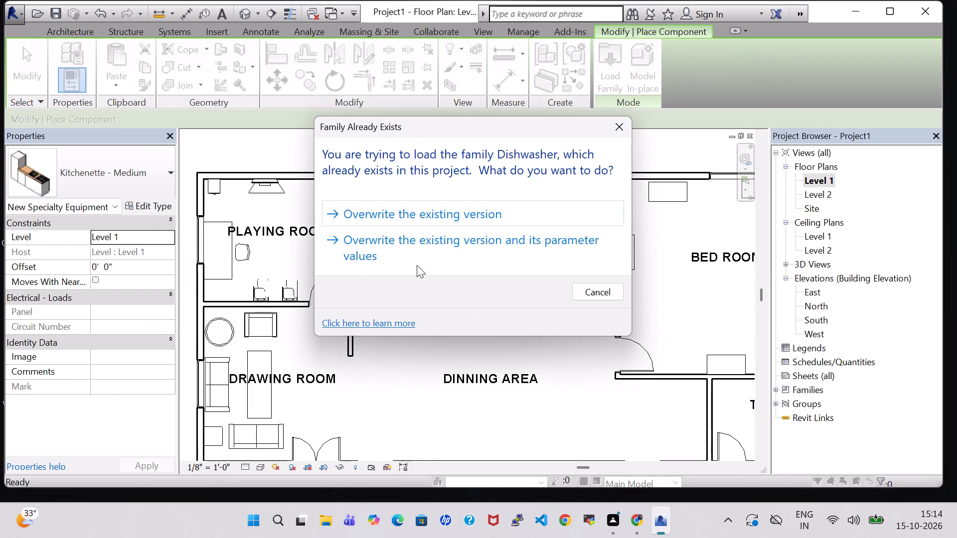
left_click(458, 218)
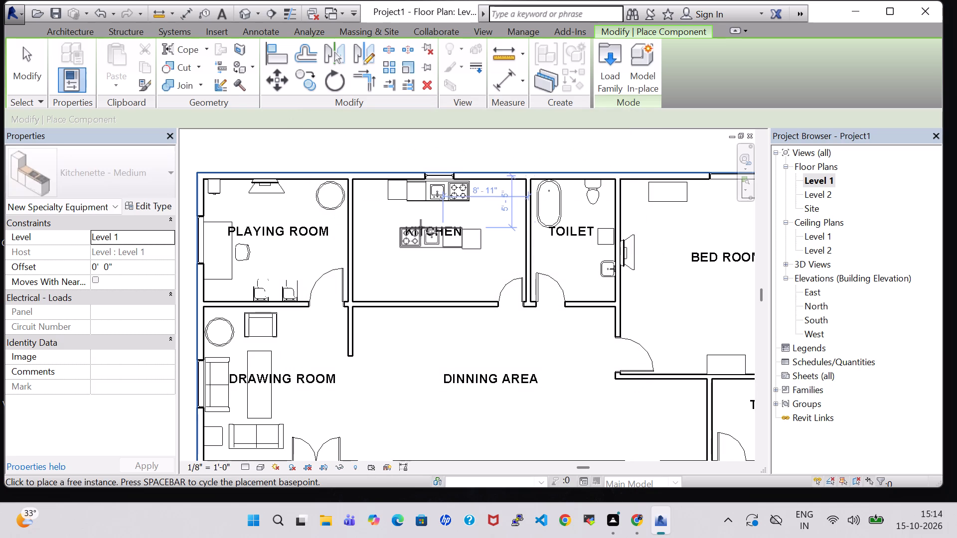
key("Escape")
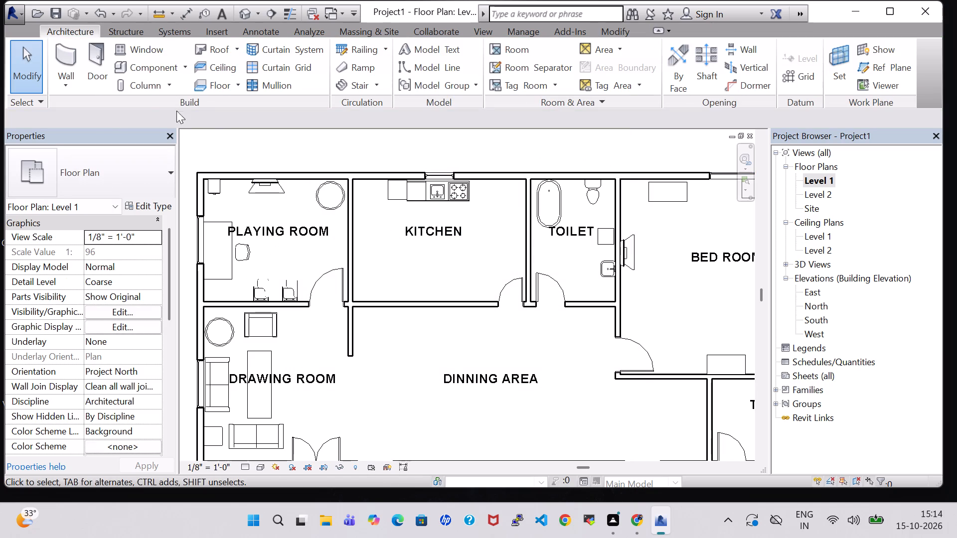
key("Escape")
Place a 24" x 24" x 34" Dishwasher against the kitchen's window wall, between the kitchenette and the toilet wall.
left_click(154, 67)
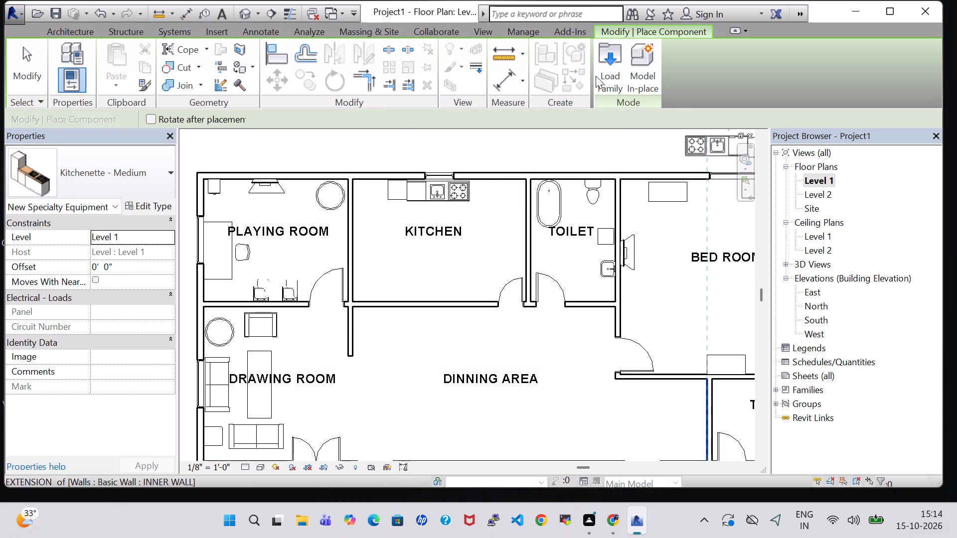
key("Escape")
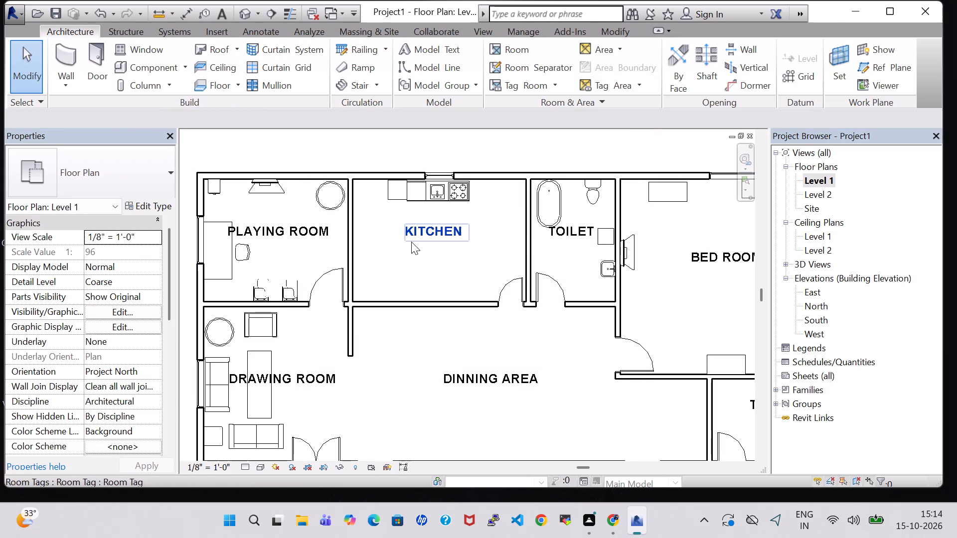
left_click(154, 74)
left_click(129, 171)
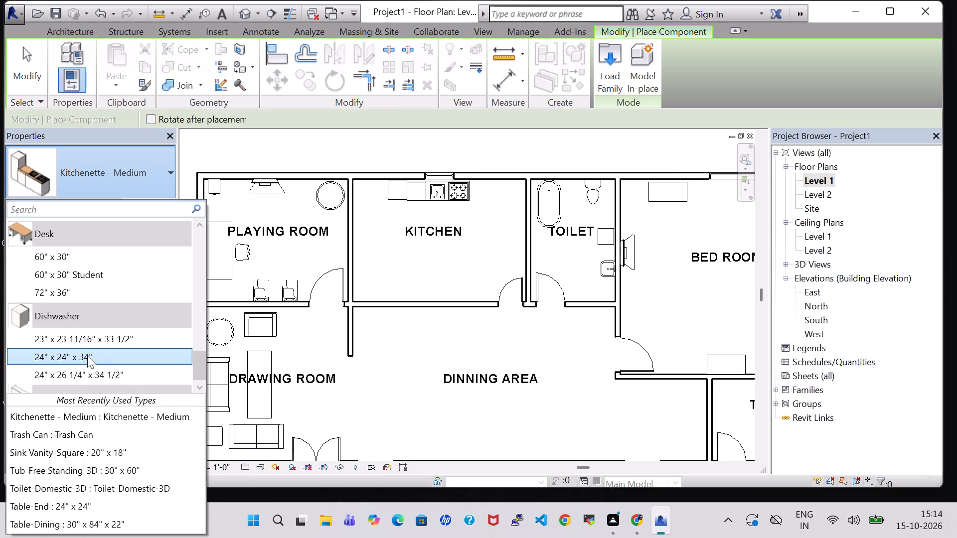
left_click(88, 356)
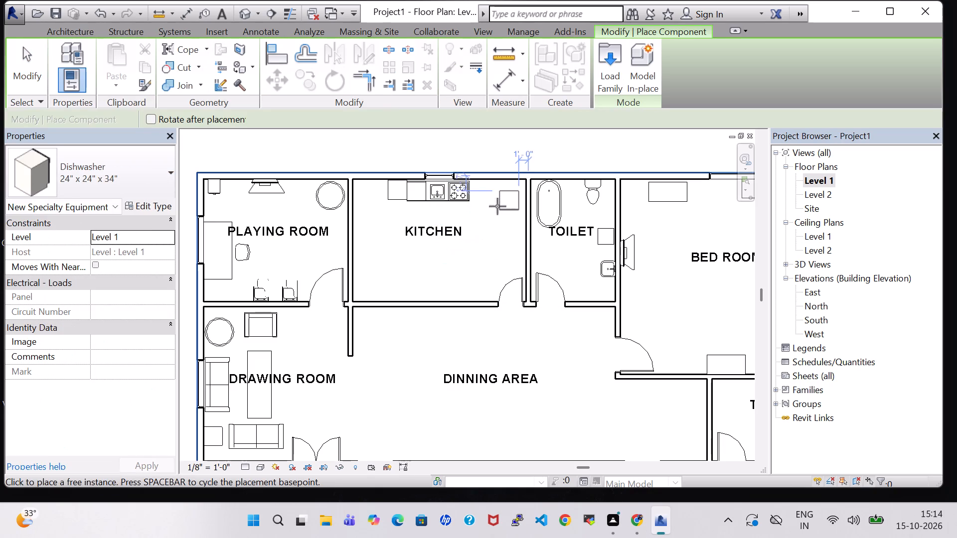
scroll(490, 210, "up", 3)
left_click(483, 194)
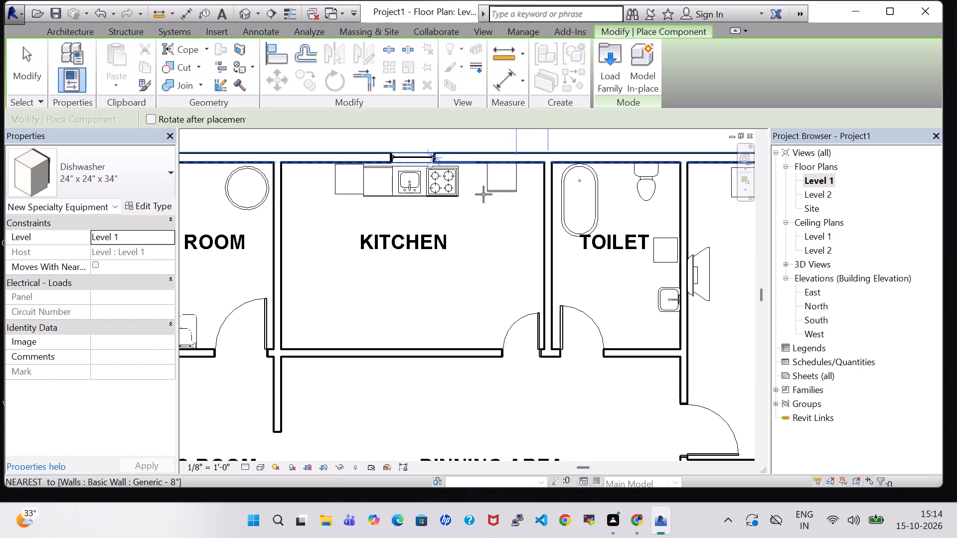
key("Escape")
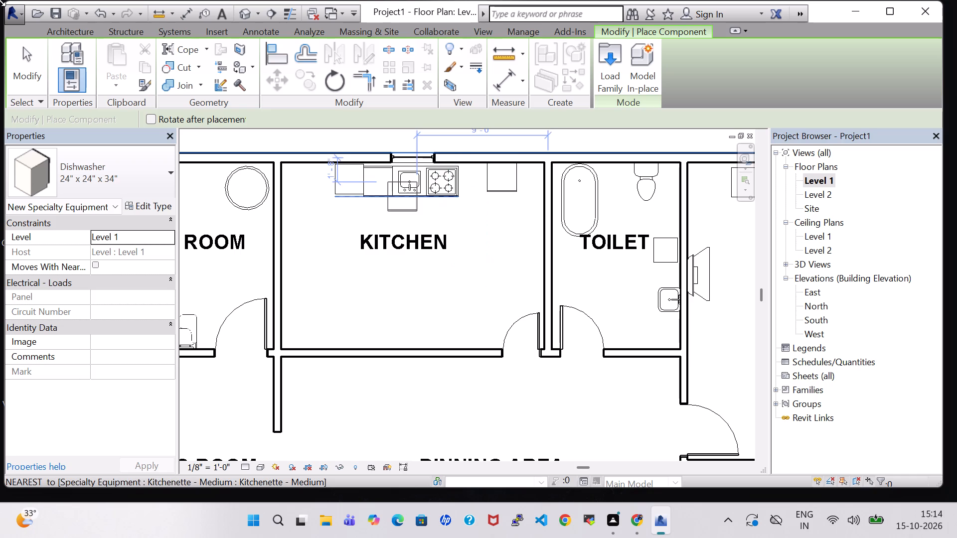
key("Escape")
Place a 24" Depth Counter Top w Sink Hole, rotated lengthwise against the kitchen's playing room wall, about 3' 1" from the window wall.
left_click(79, 31)
left_click(161, 68)
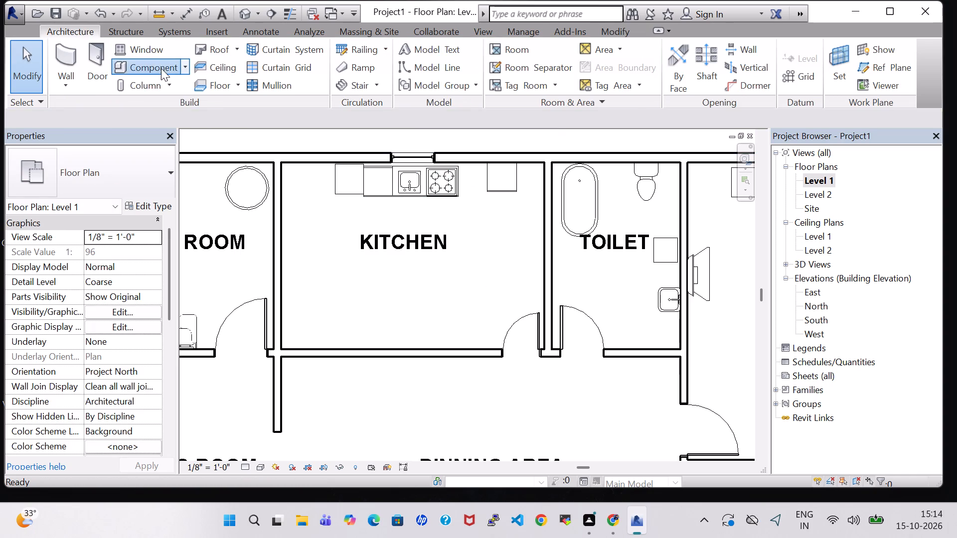
left_click(132, 185)
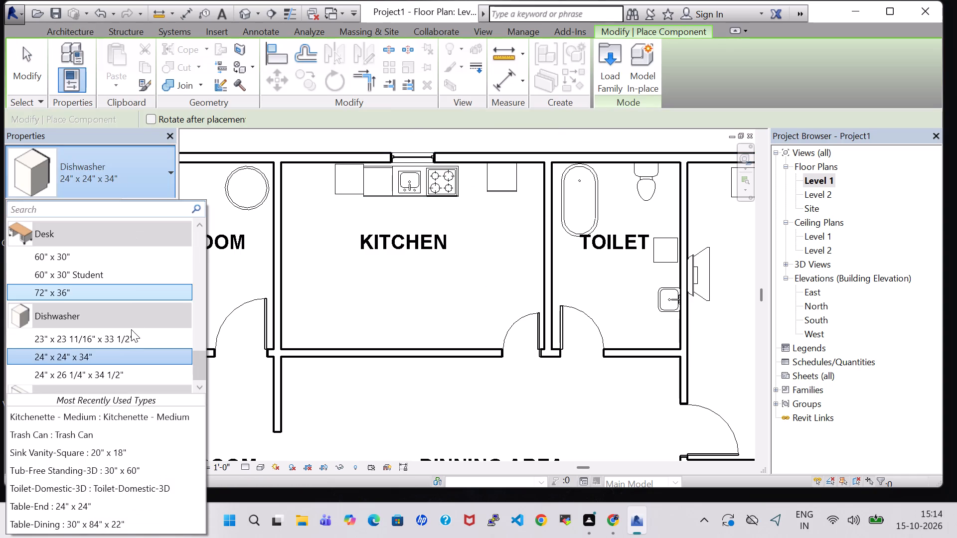
scroll(131, 329, "down", 2)
scroll(101, 359, "down", 3)
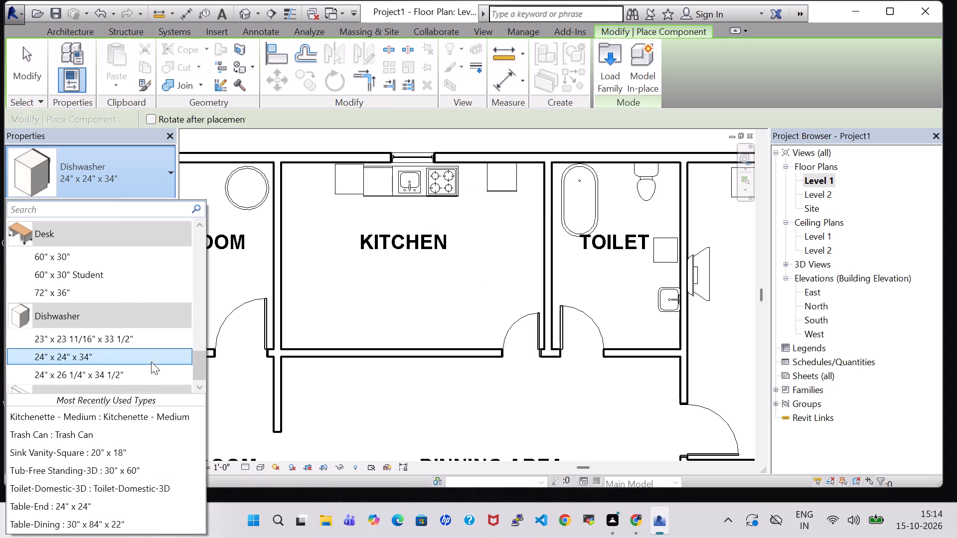
left_click_drag(196, 364, 199, 383)
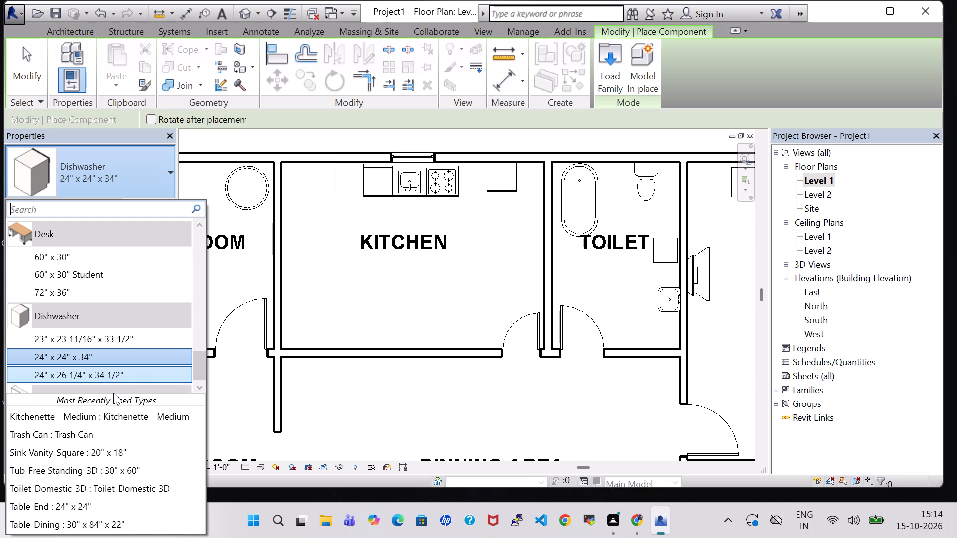
scroll(155, 373, "up", 4)
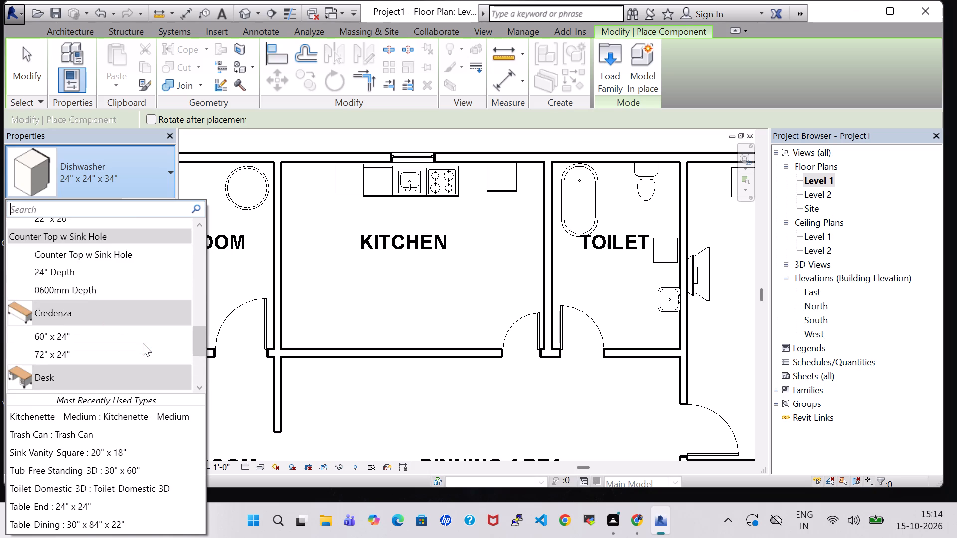
scroll(143, 343, "up", 3)
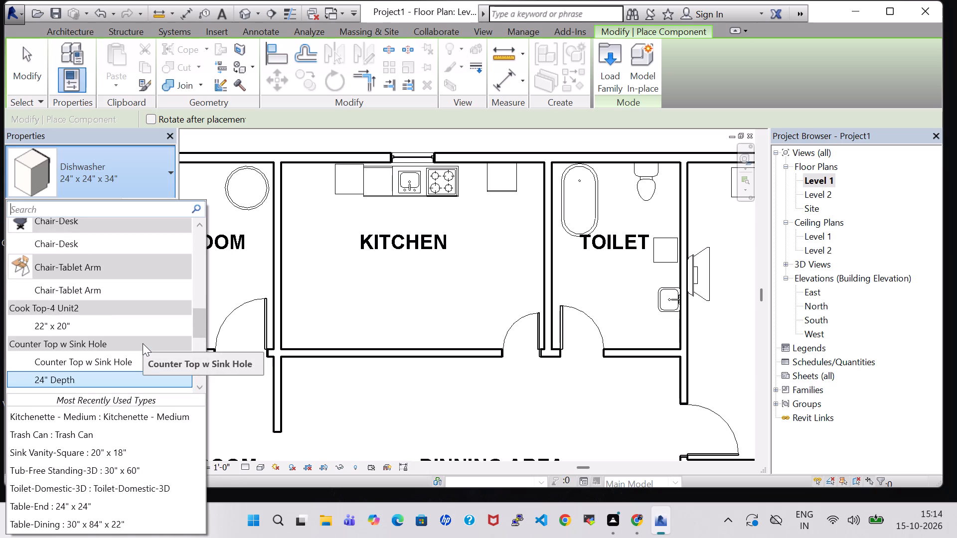
scroll(143, 343, "down", 1)
left_click(128, 345)
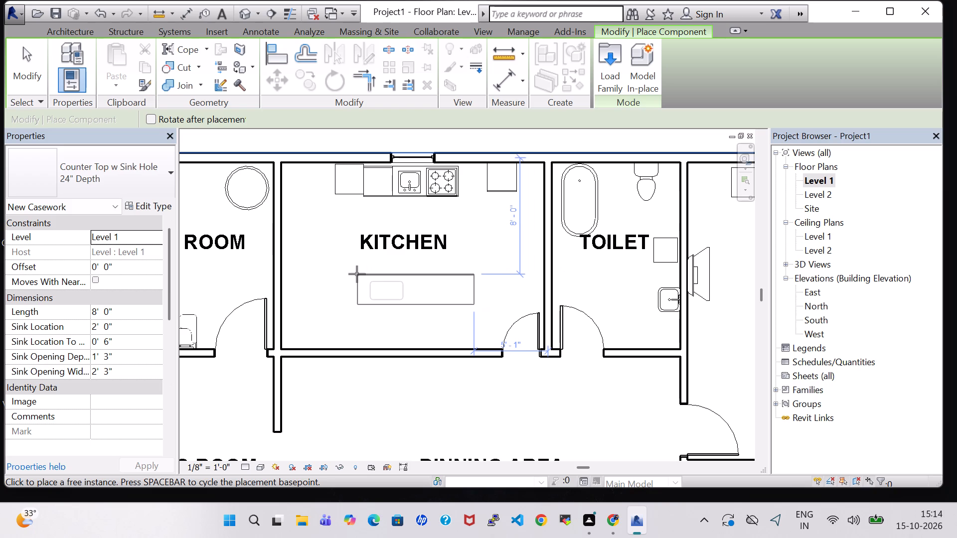
key("space")
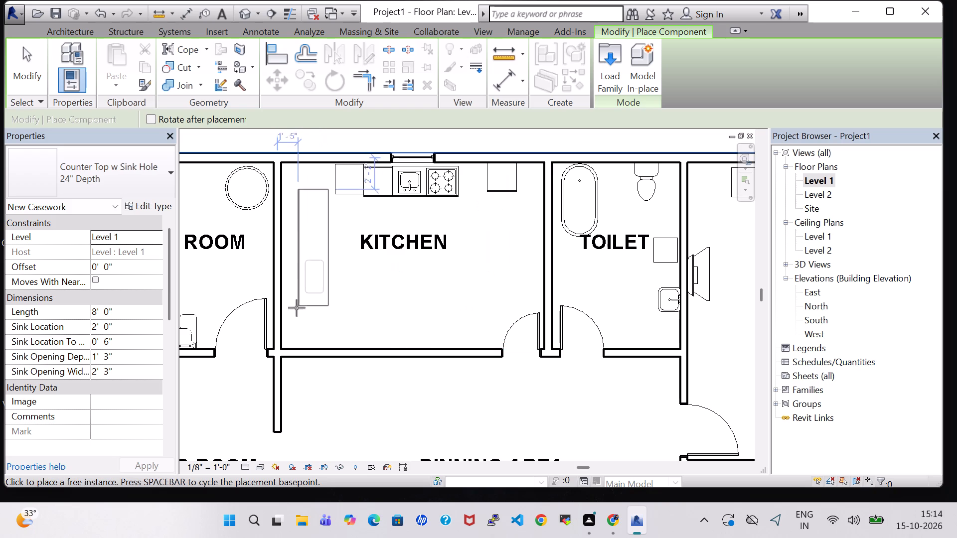
key("space")
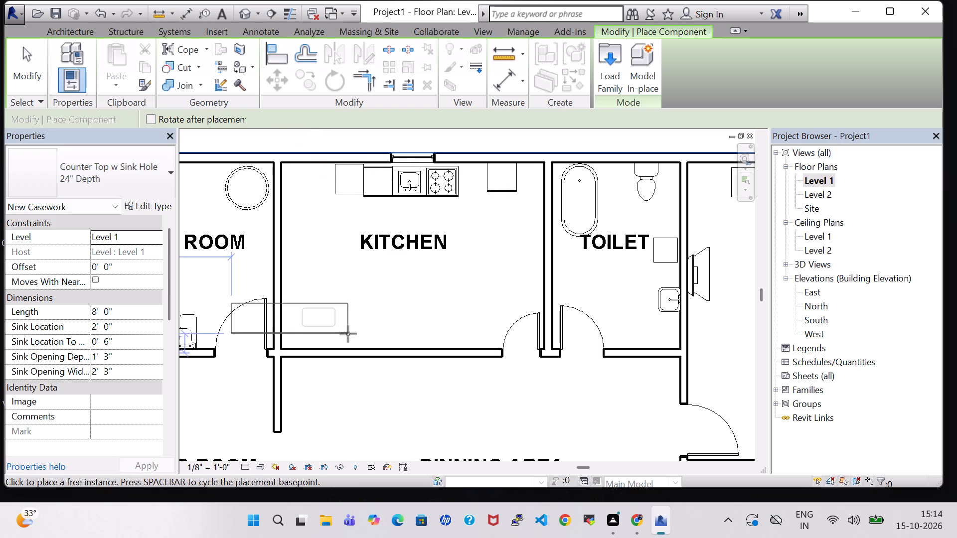
key("space")
key("space")
key("space")
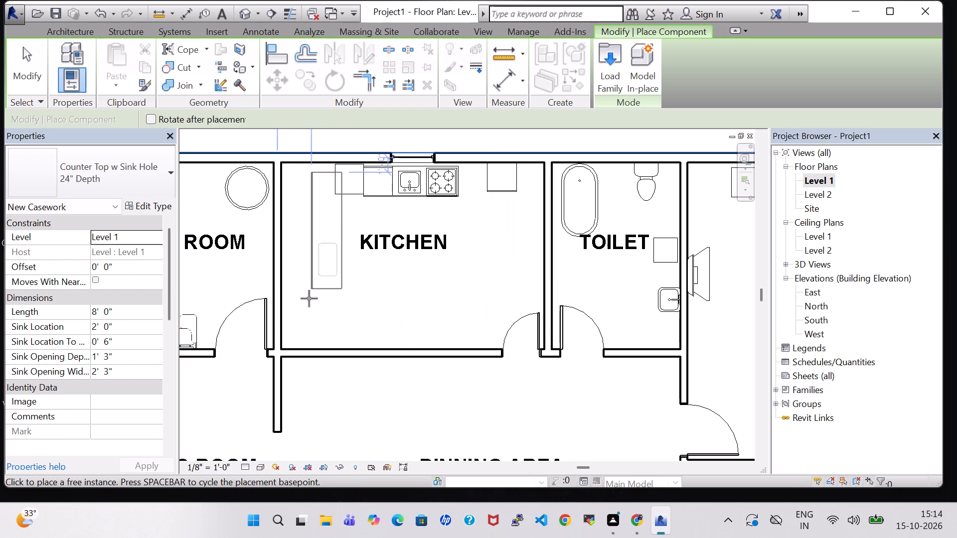
left_click(283, 319)
key("Escape")
key("Escape")
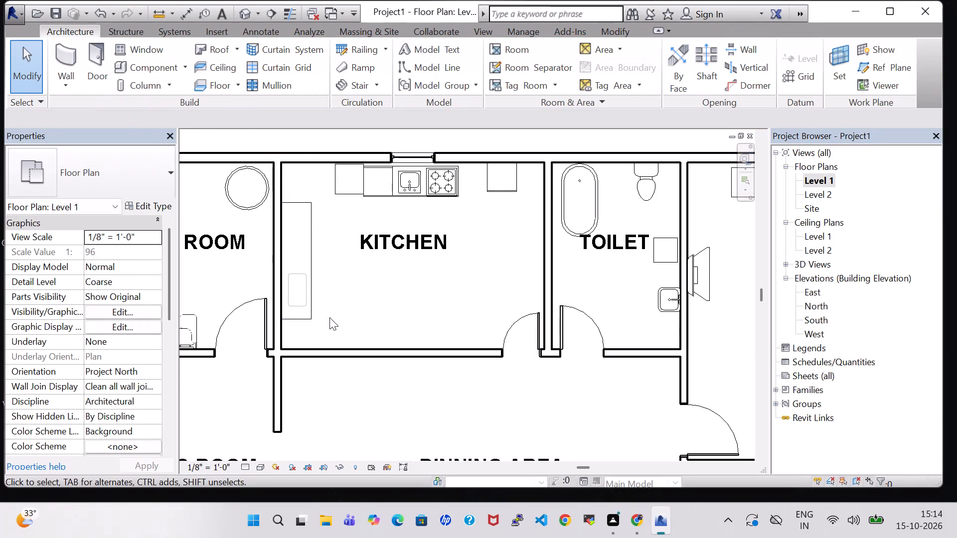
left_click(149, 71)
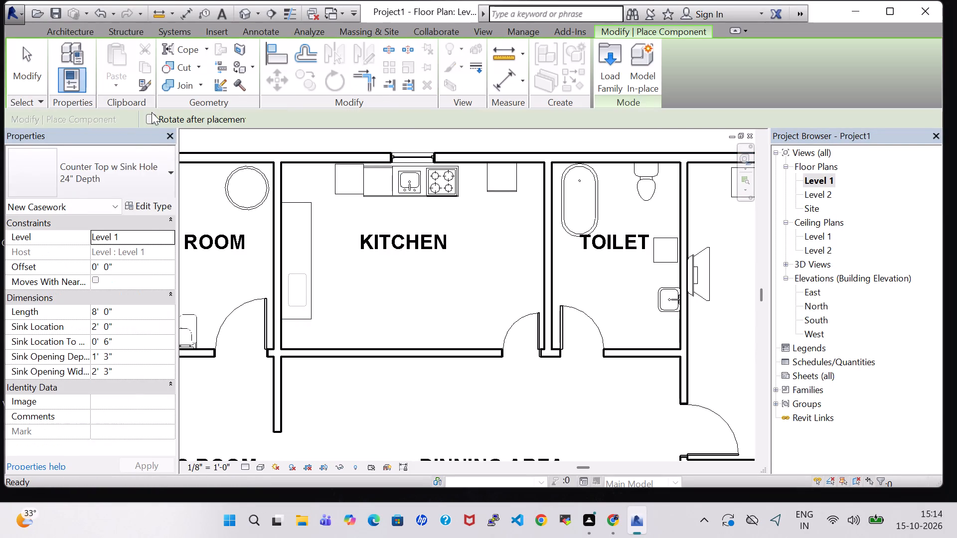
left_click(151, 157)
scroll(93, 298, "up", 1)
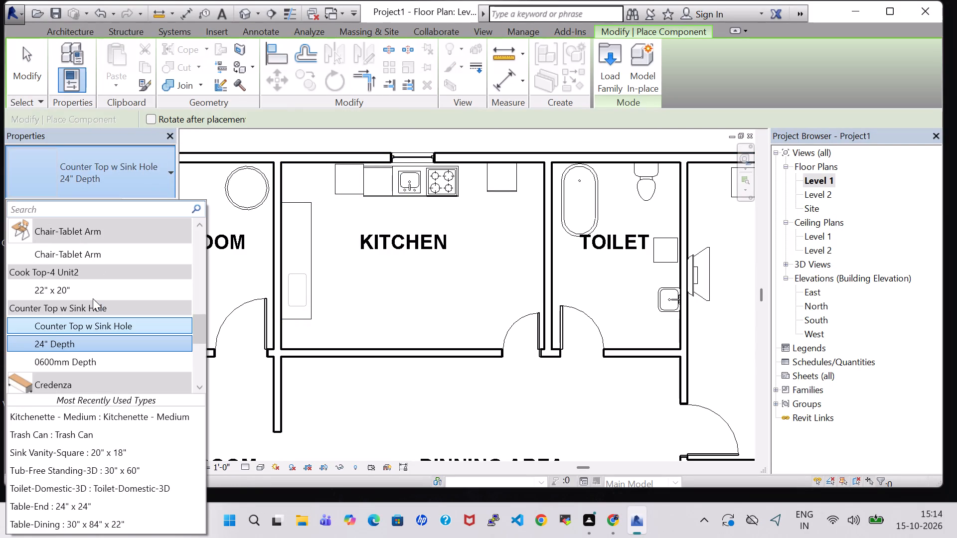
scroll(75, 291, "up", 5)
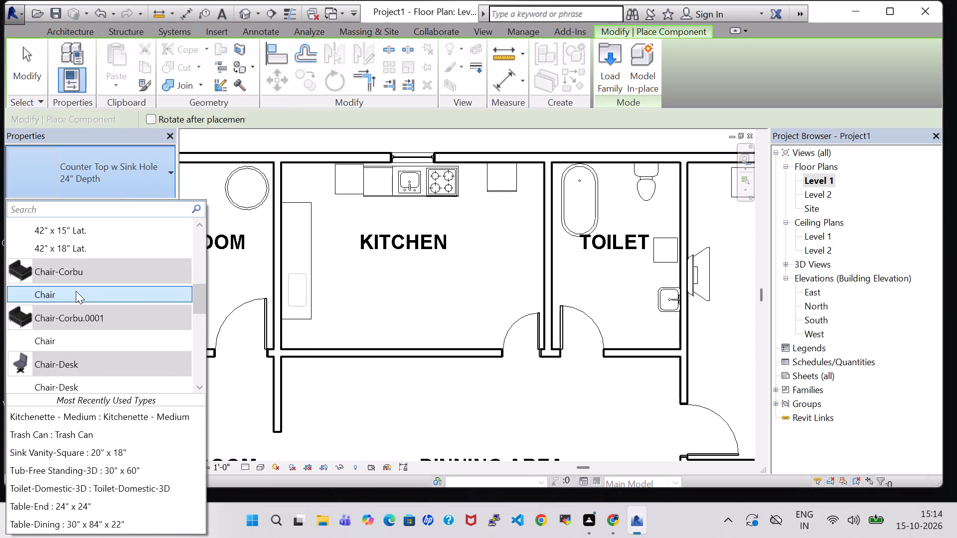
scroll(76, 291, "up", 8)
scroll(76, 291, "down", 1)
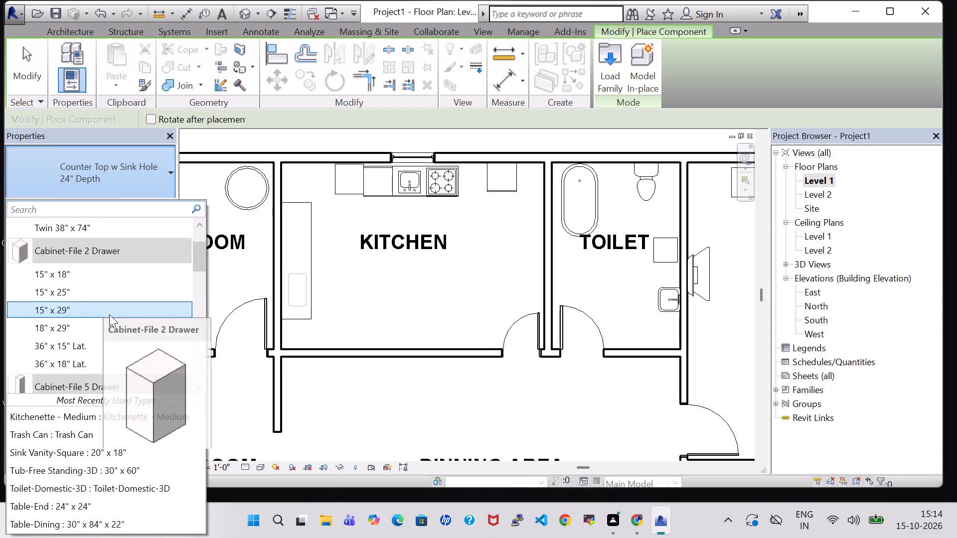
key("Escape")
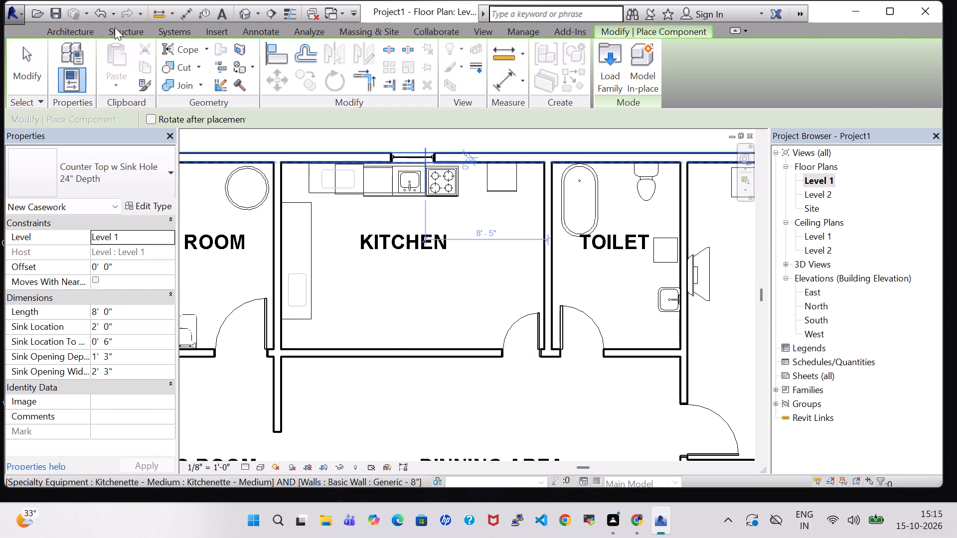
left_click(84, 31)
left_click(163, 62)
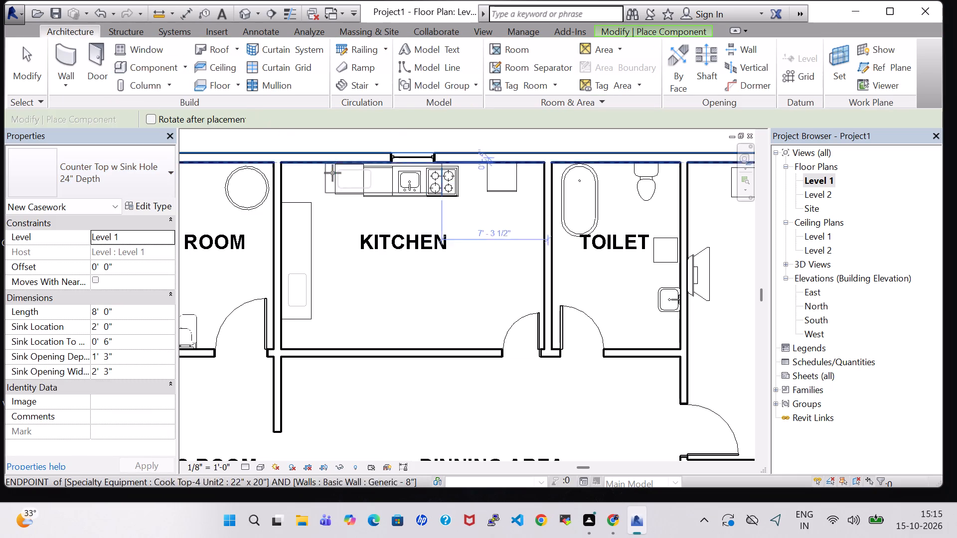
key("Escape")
Load the Trash Compactor family from the Domestic folder of Specialty Equipment in the US Imperial library.
left_click(153, 64)
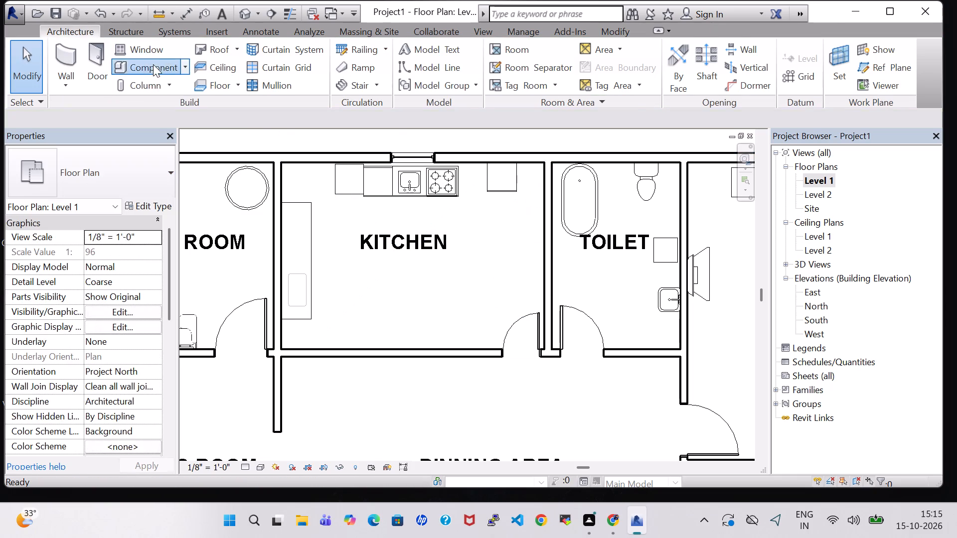
left_click(605, 65)
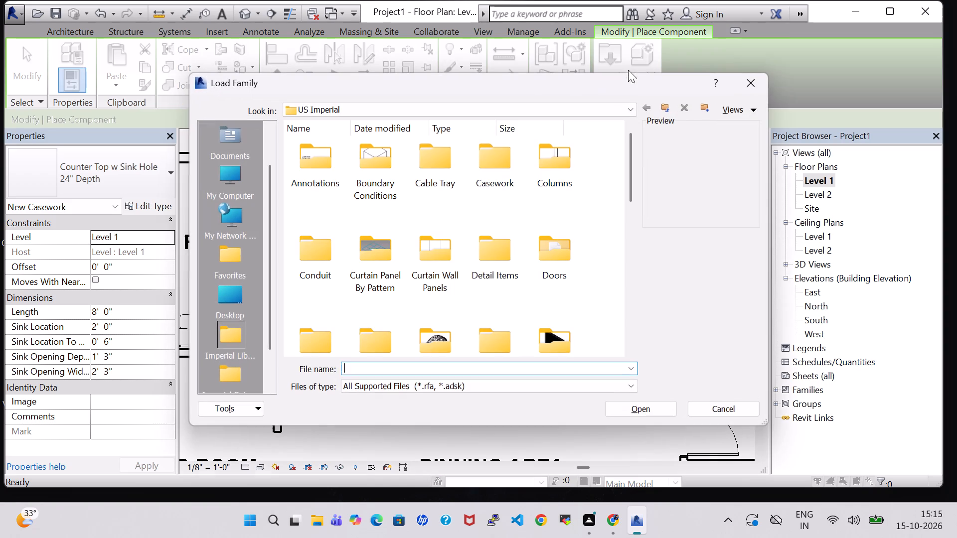
scroll(568, 236, "down", 1)
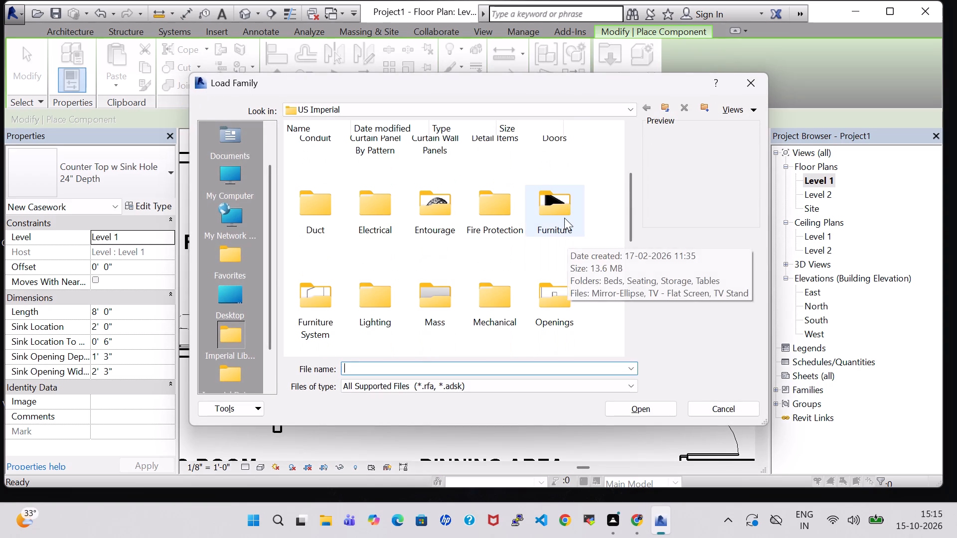
scroll(439, 252, "down", 2)
double_click(392, 211)
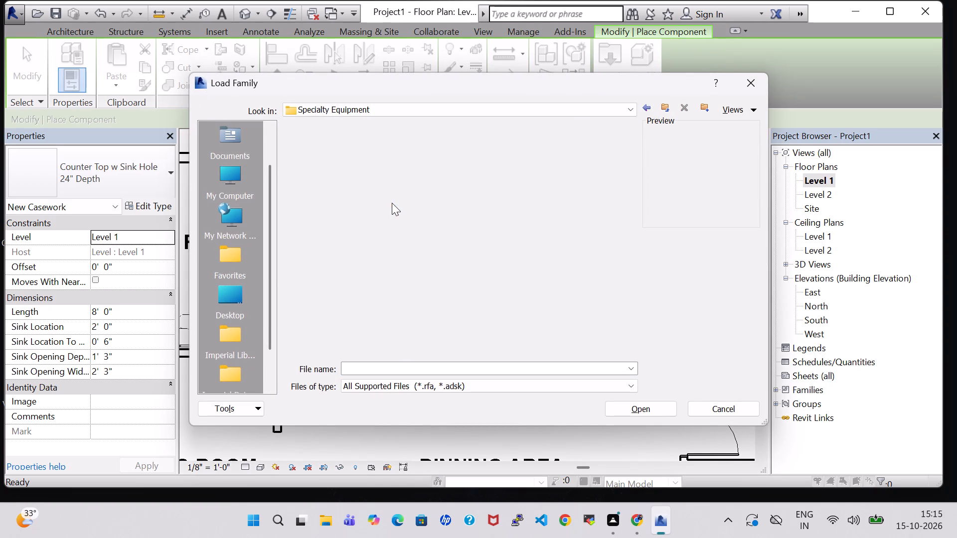
double_click(369, 158)
scroll(454, 268, "down", 2)
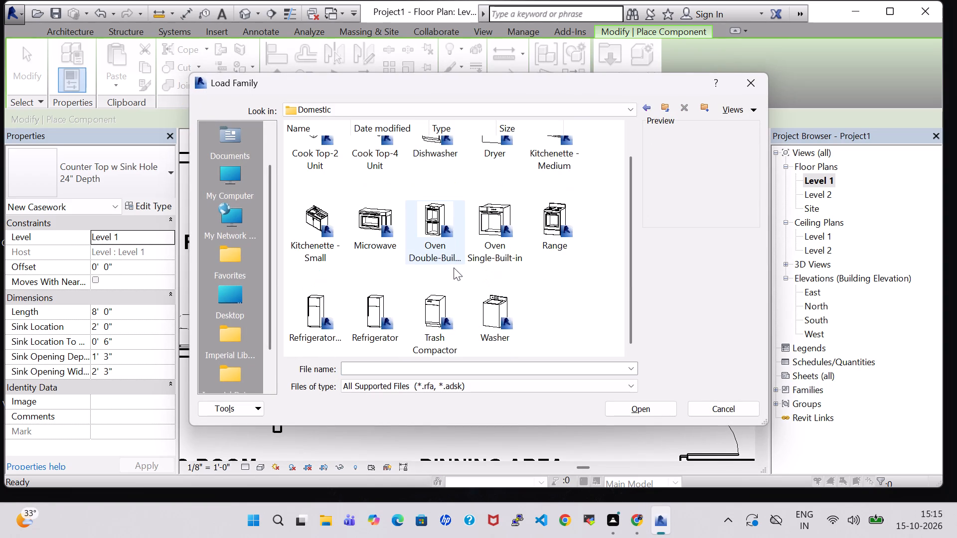
left_click(434, 318)
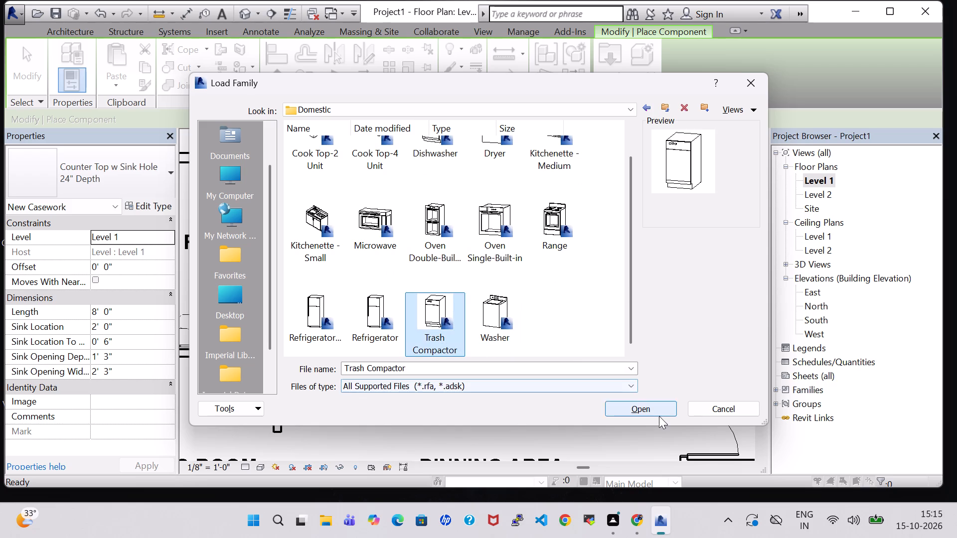
left_click(660, 410)
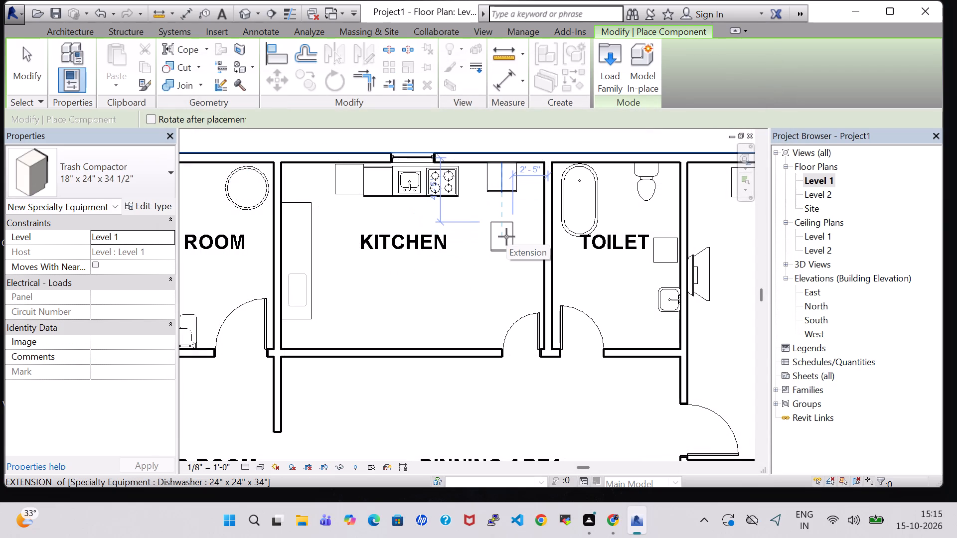
Place an 18" x 24" x 34 1/2" Trash Compactor, turned against the kitchen's dining-side wall, about 3' 5" from the playing room wall.
key("space")
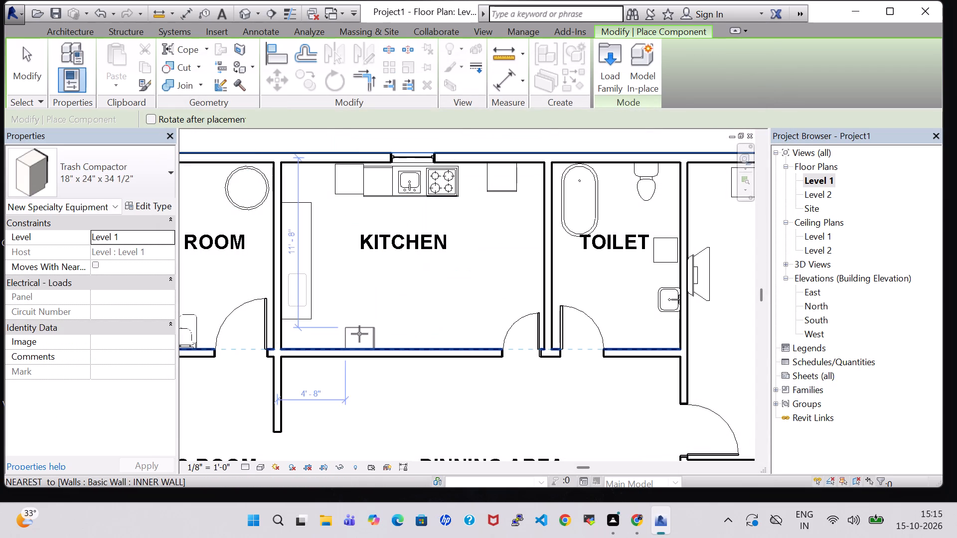
key("space")
left_click(338, 329)
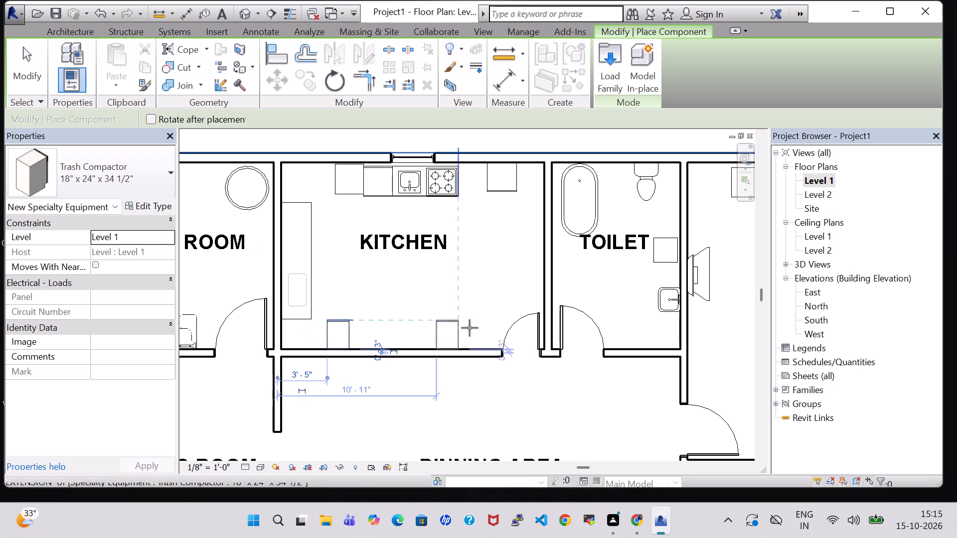
key("Escape")
key("Escape")
Load the Oven Double-Built-in family from the Domestic folder of Specialty Equipment in the US Imperial library.
left_click(141, 65)
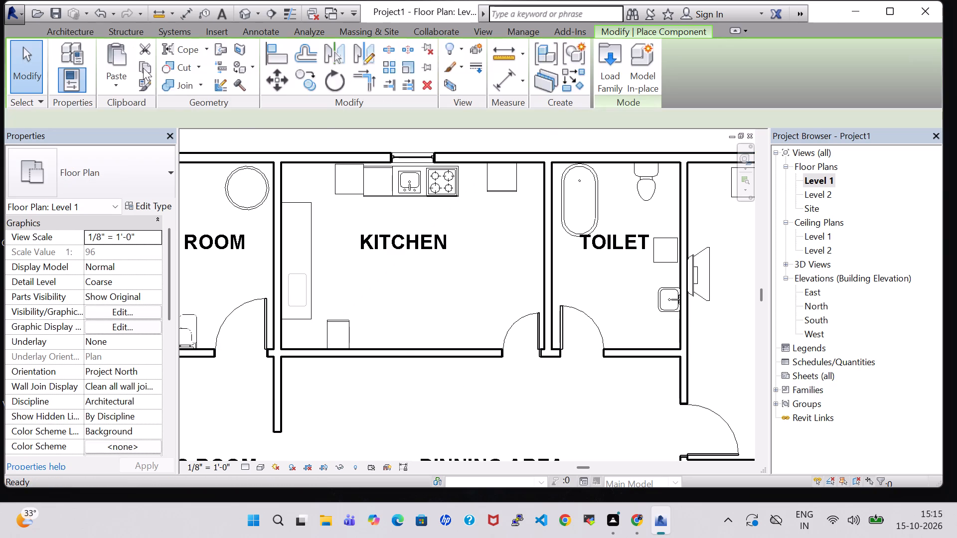
key("Escape")
left_click(147, 63)
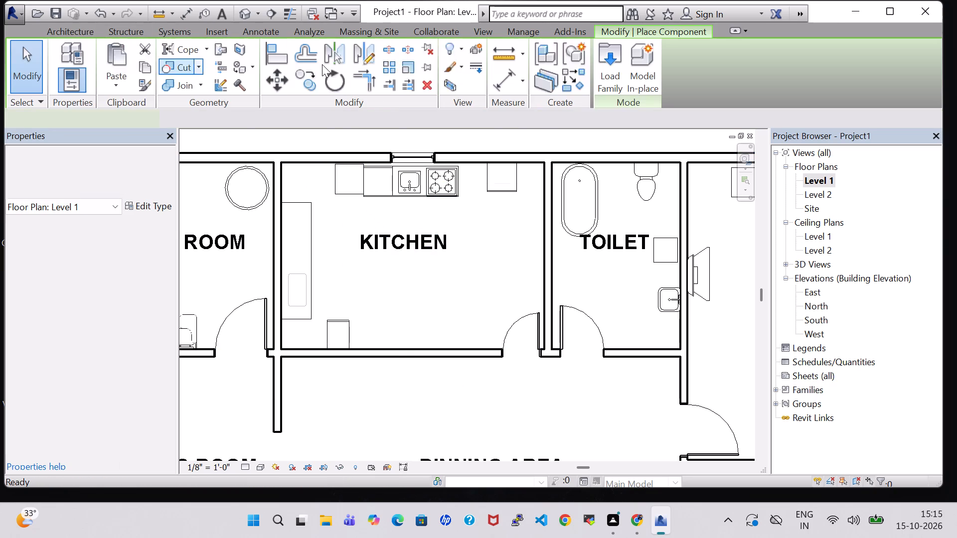
left_click(609, 83)
scroll(546, 244, "down", 3)
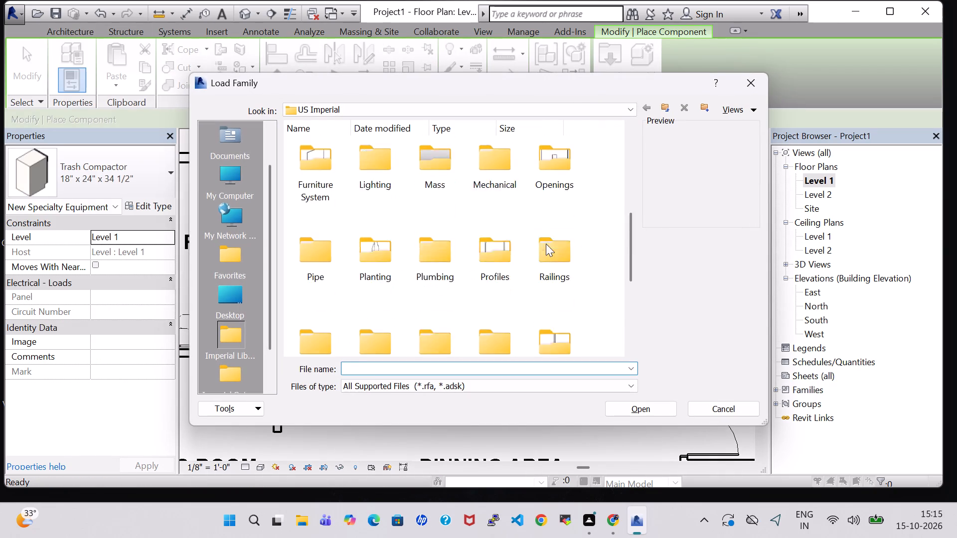
triple_click(358, 227)
double_click(390, 172)
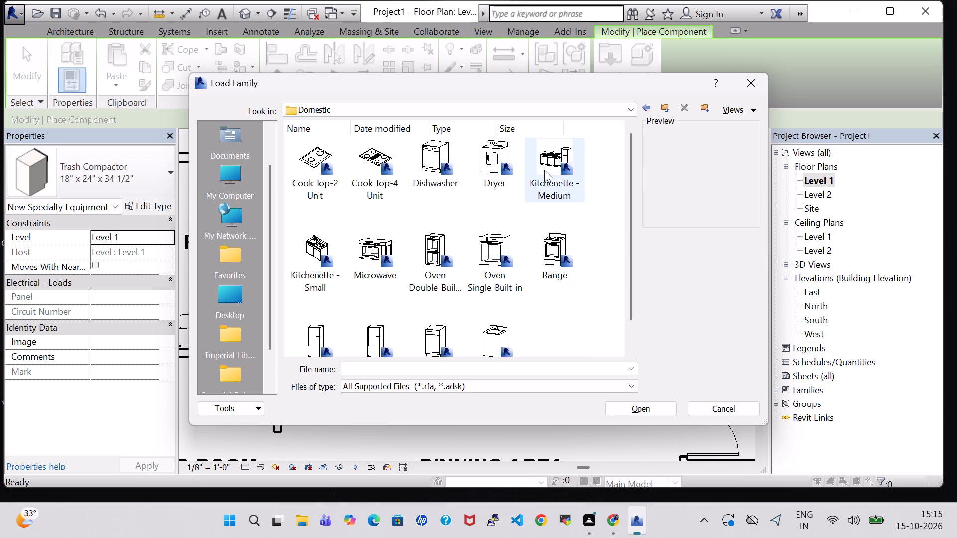
left_click(552, 255)
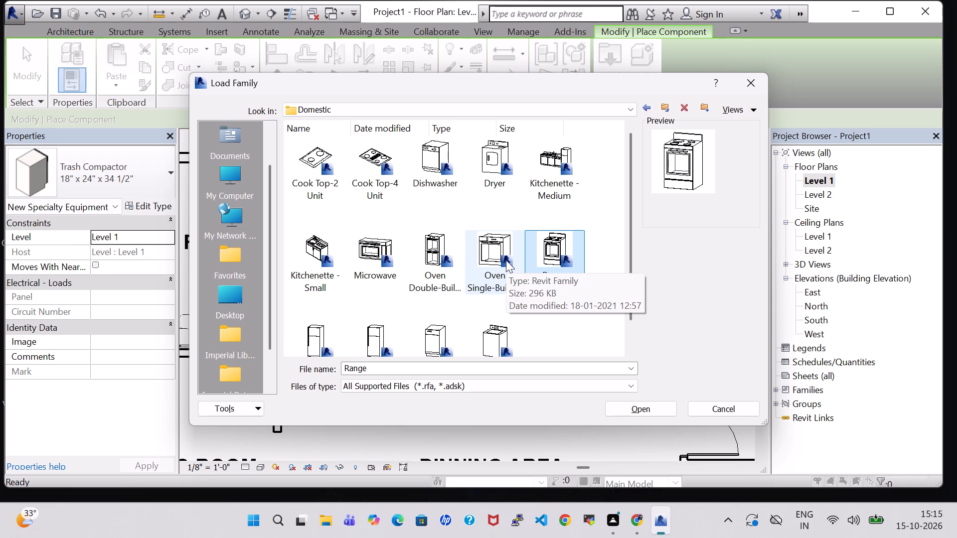
left_click(432, 264)
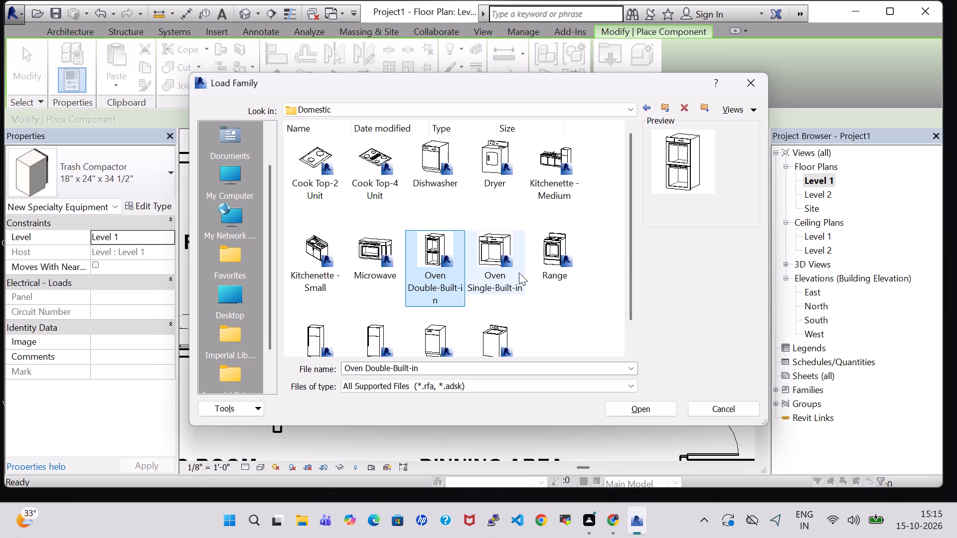
left_click(630, 411)
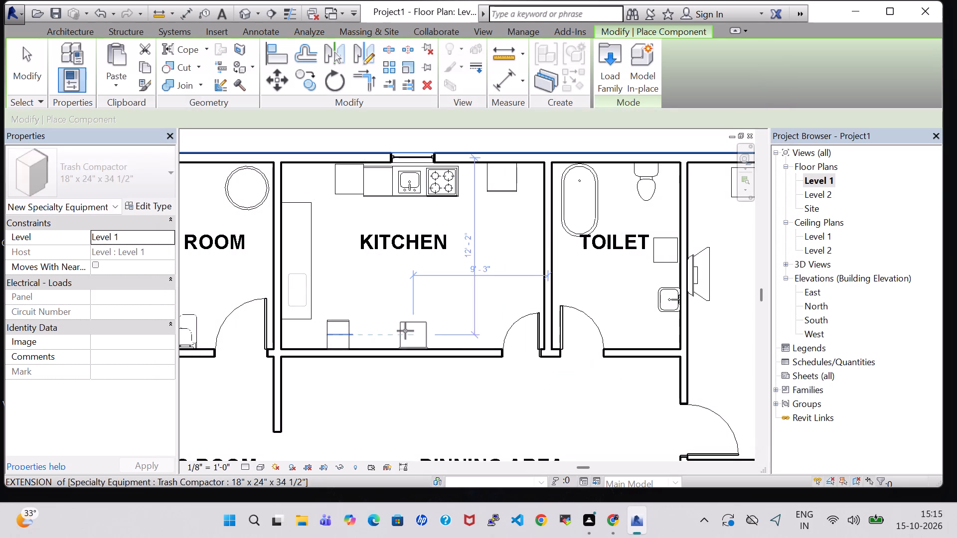
Place a 21 1/2" x 39 1/4" x 21" Oven Double-Built-in against the kitchen's dining-side wall, about 8' 11" from the playing room wall.
key("space")
key("space")
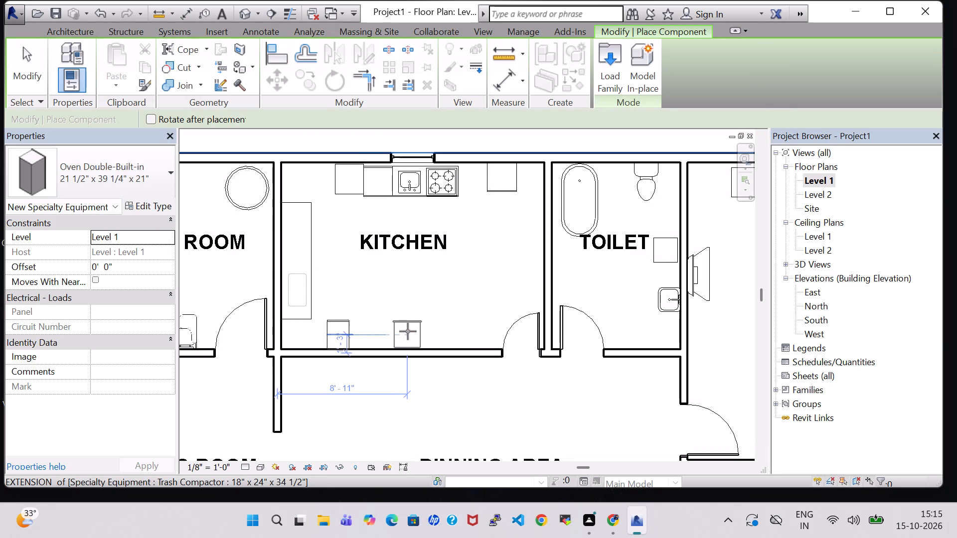
left_click(408, 331)
key("Escape")
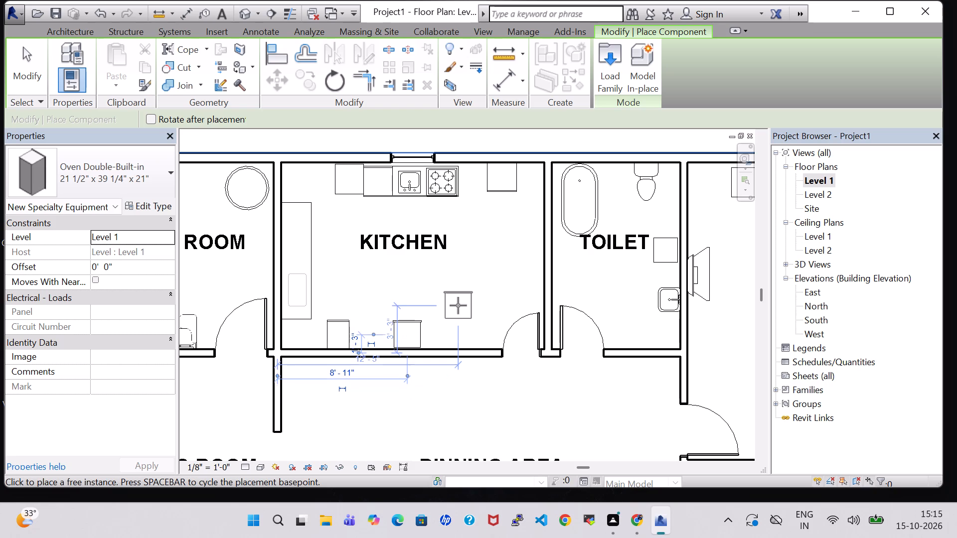
key("Escape")
Move the double oven onto the sink counter top beside the sink hole and rotate it to face into the kitchen.
left_click(412, 325)
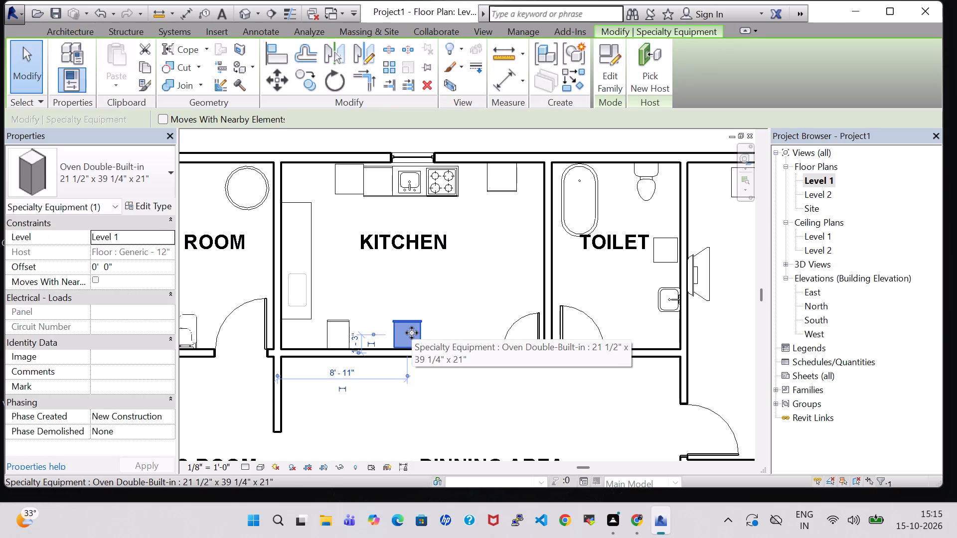
left_click_drag(412, 333, 302, 247)
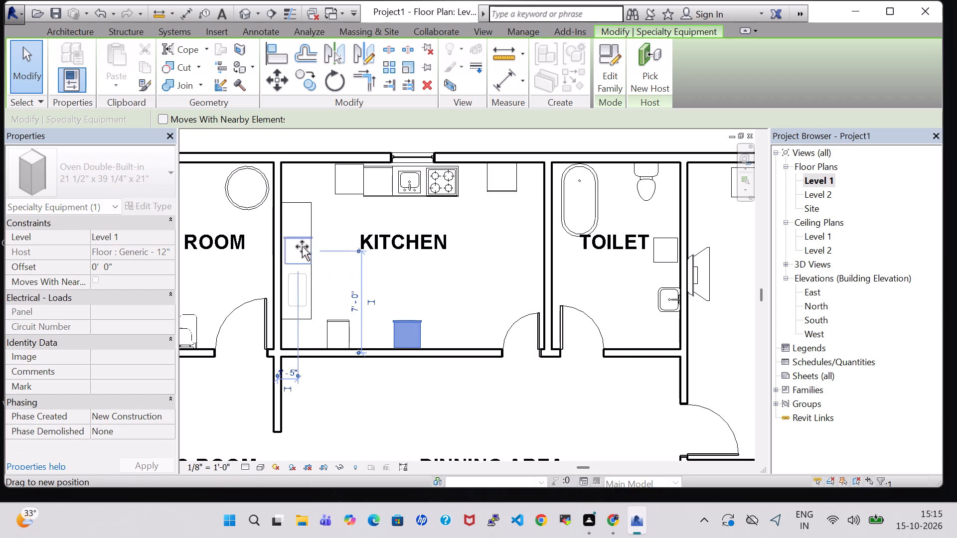
left_click_drag(302, 247, 300, 244)
key("space")
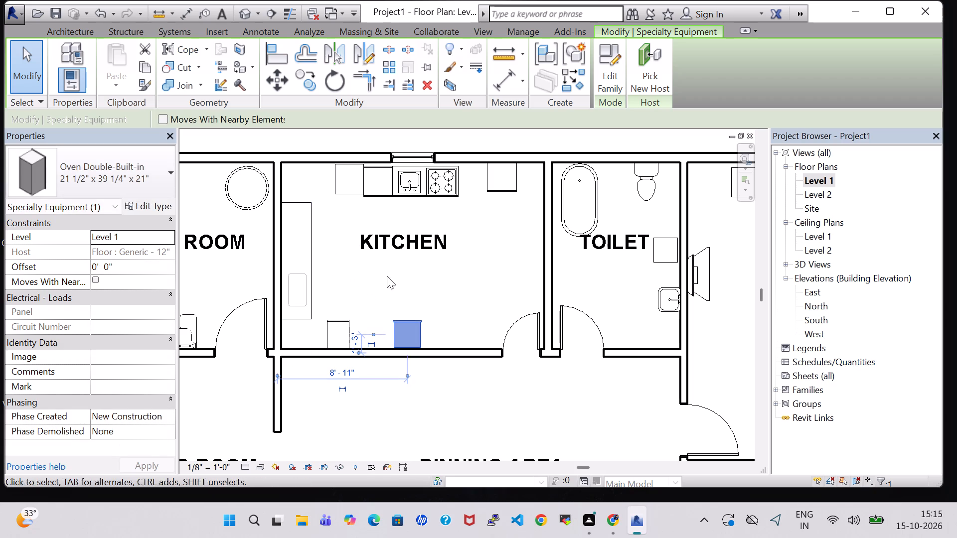
left_click_drag(408, 325, 295, 243)
key("space")
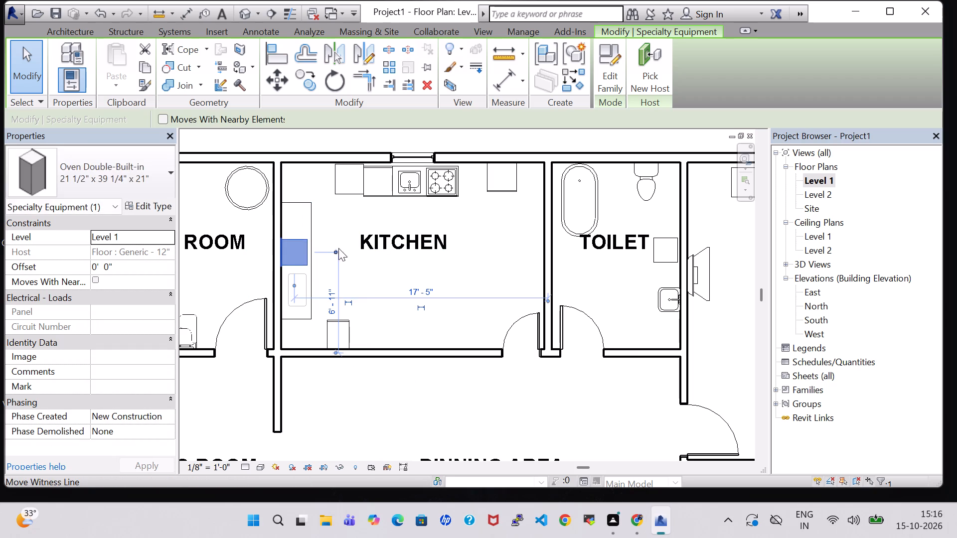
key("space")
key("space")
left_click(364, 270)
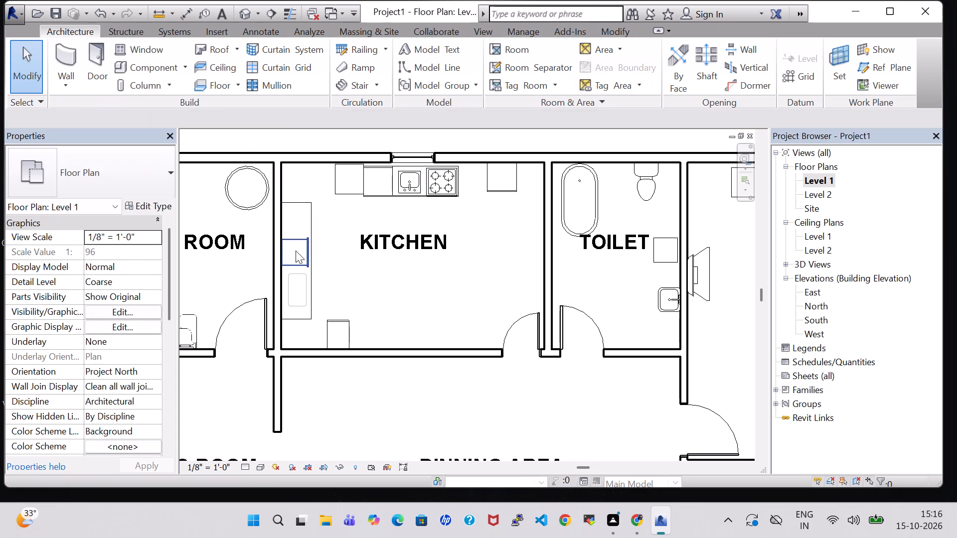
In the 3D view, move the double oven off the sink counter top onto the open kitchen floor near the trash compactor.
left_click(295, 248)
left_click(317, 290)
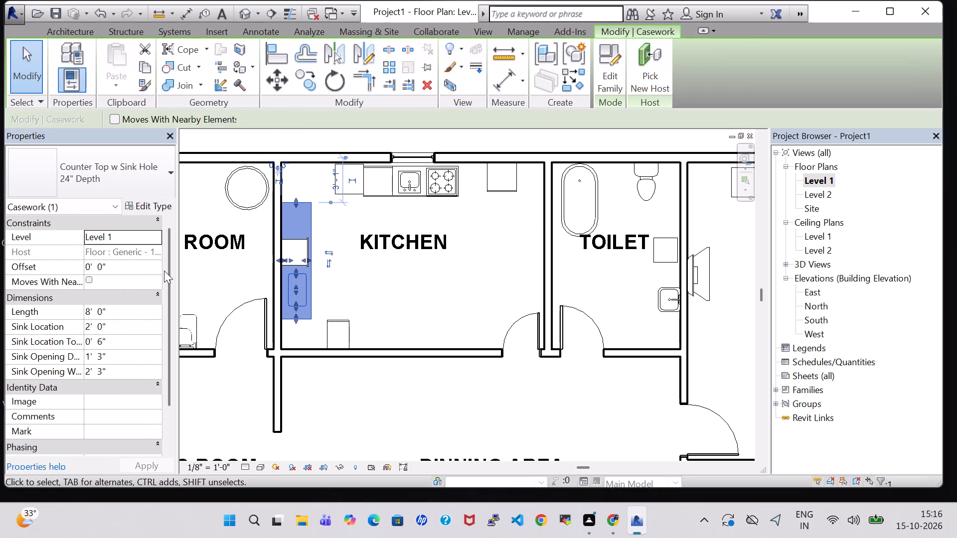
left_click(247, 15)
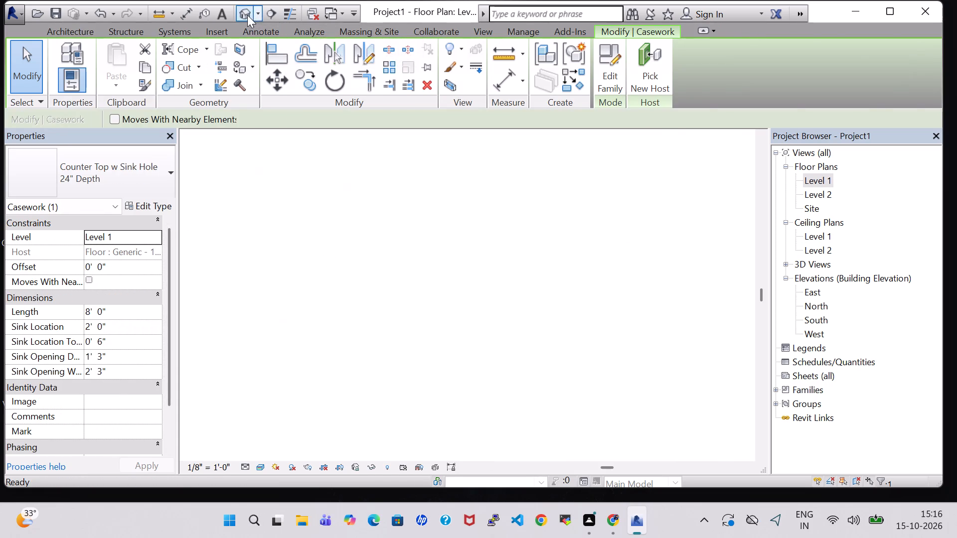
middle_click_drag(363, 305, 325, 291, "shift")
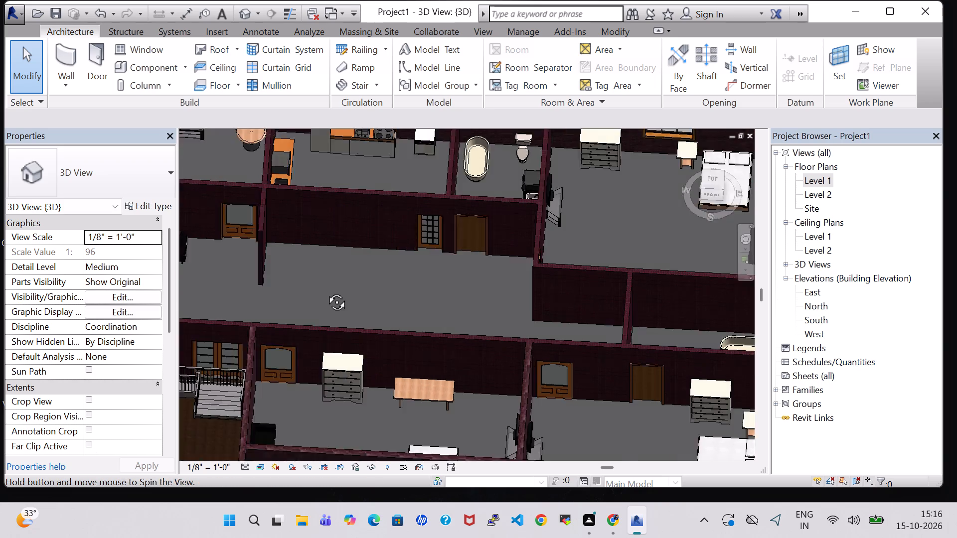
middle_click_drag(325, 291, 288, 275, "shift")
middle_click_drag(582, 221, 321, 340)
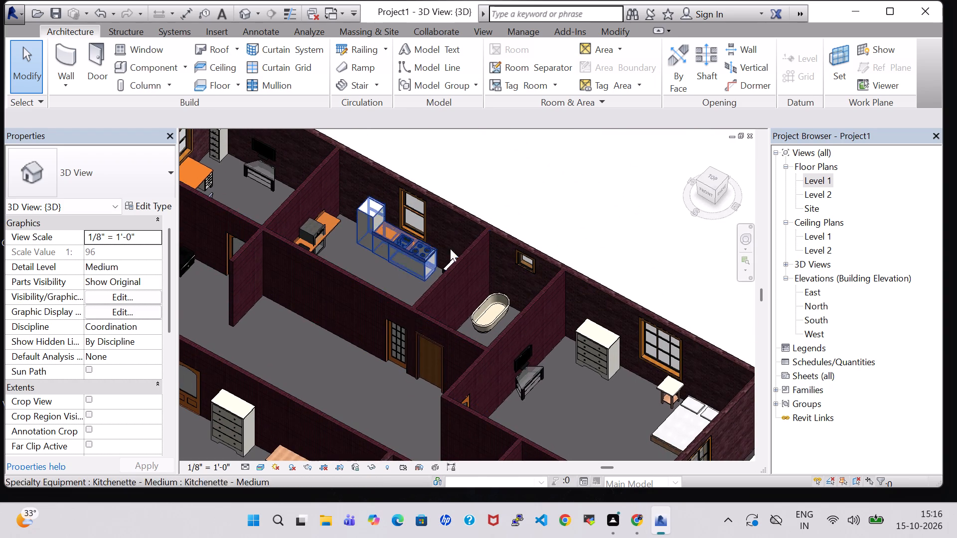
middle_click_drag(598, 212, 519, 198, "shift")
middle_click_drag(592, 400, 407, 327)
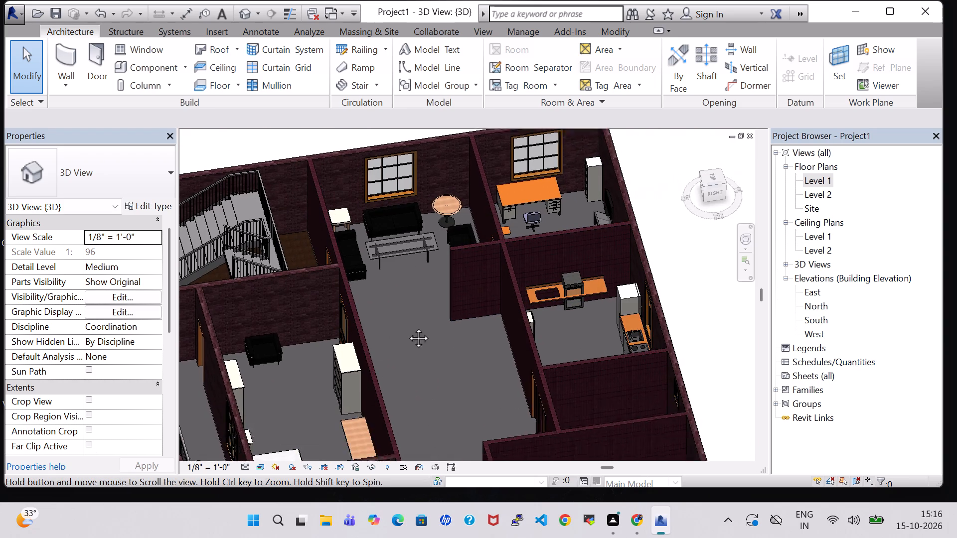
middle_click_drag(407, 327, 352, 302)
middle_click_drag(627, 271, 612, 273, "shift")
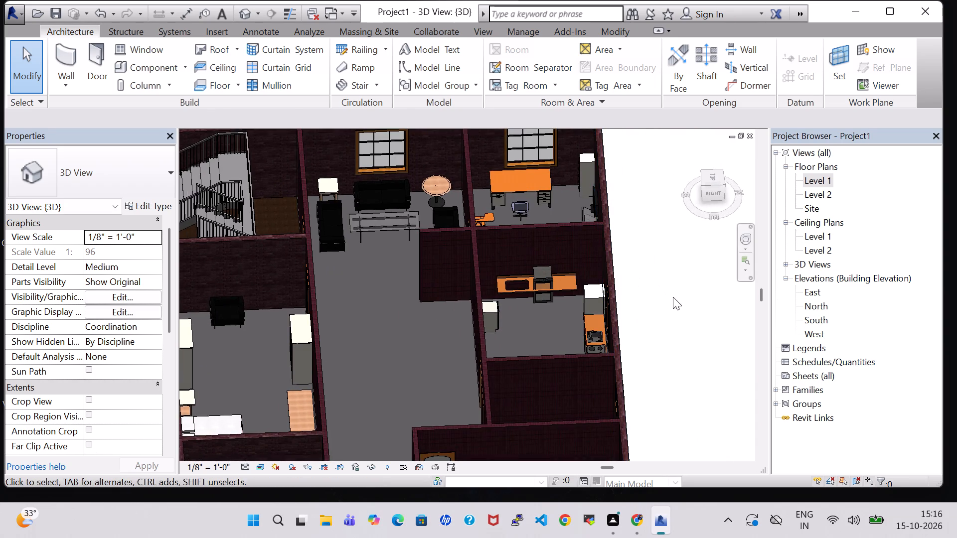
middle_click_drag(673, 297, 601, 273)
left_click(476, 258)
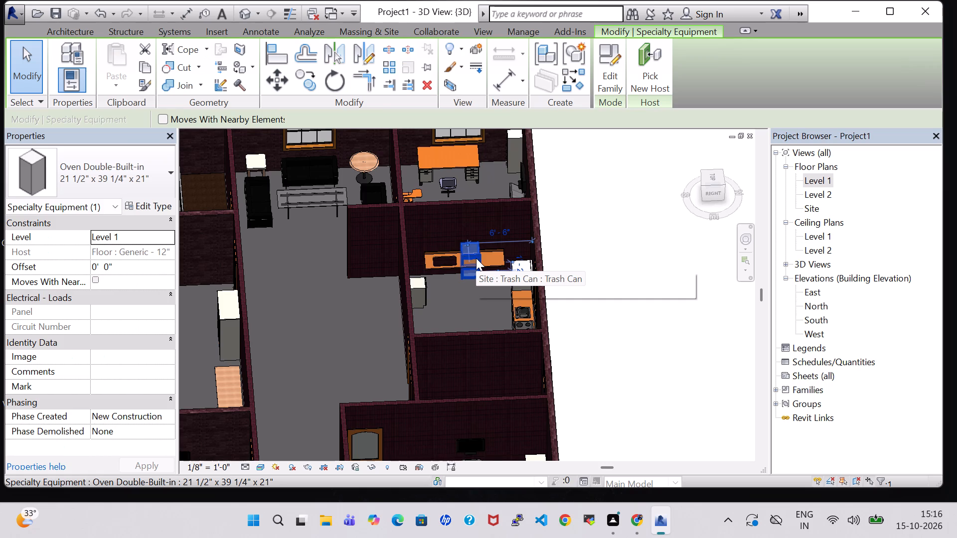
left_click_drag(476, 260, 454, 308)
Load the Microwave family from the Domestic folder of Specialty Equipment in the US Imperial library.
left_click(83, 34)
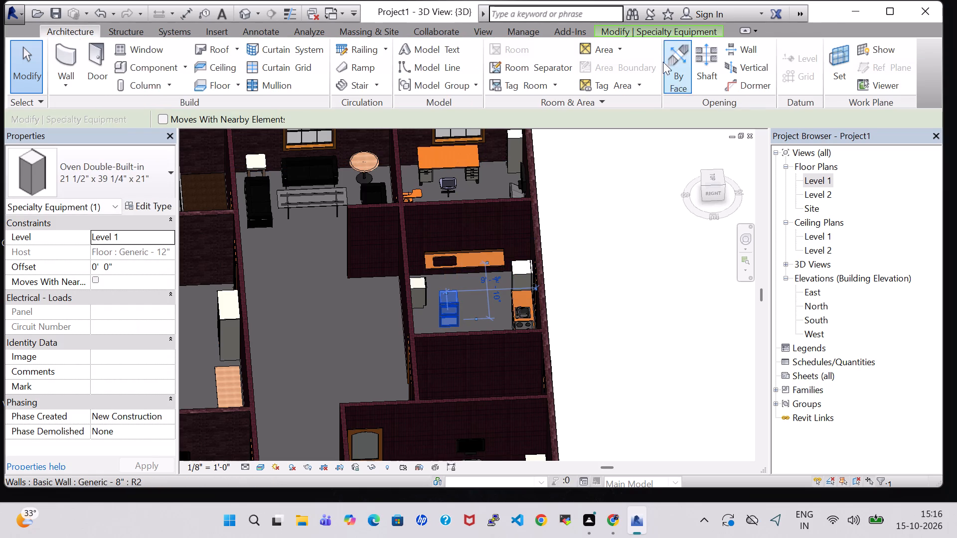
left_click(168, 65)
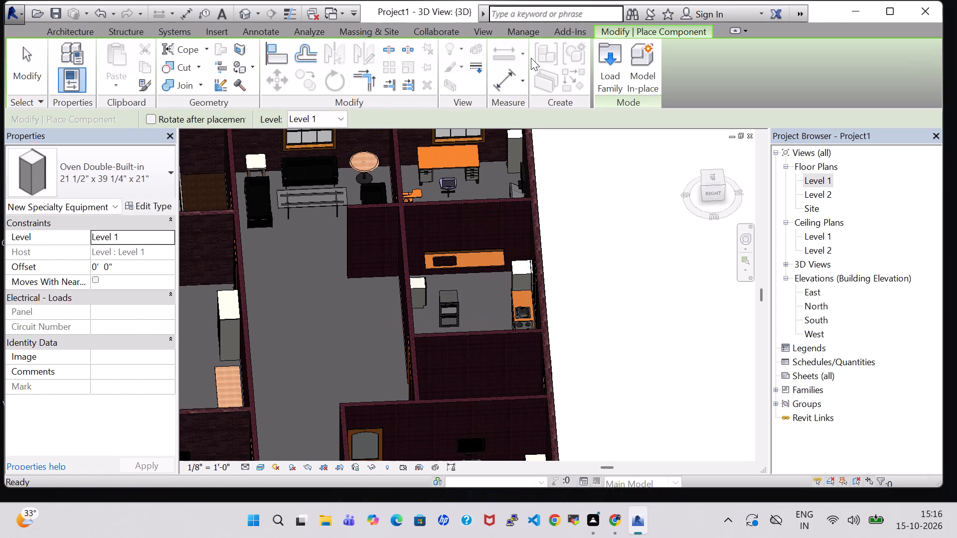
left_click(605, 73)
scroll(474, 217, "down", 3)
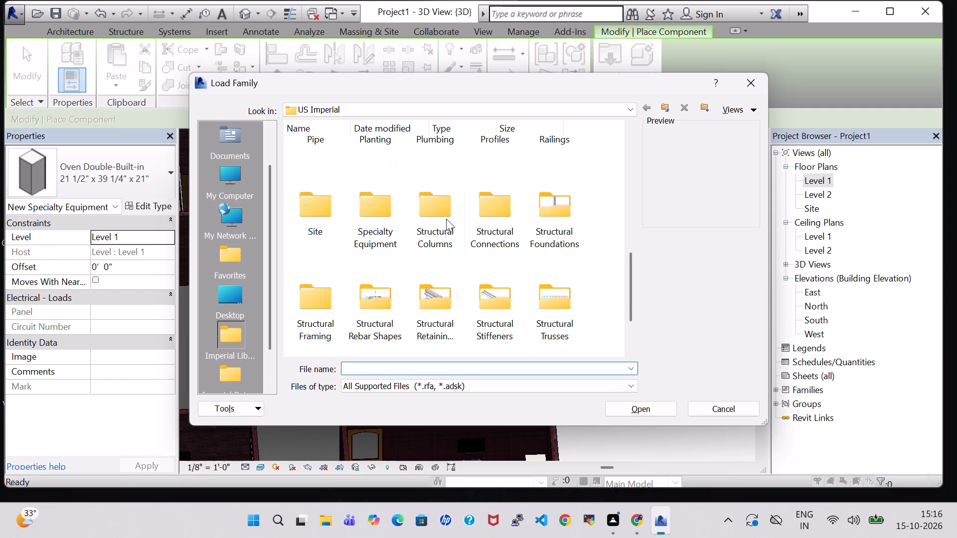
double_click(364, 214)
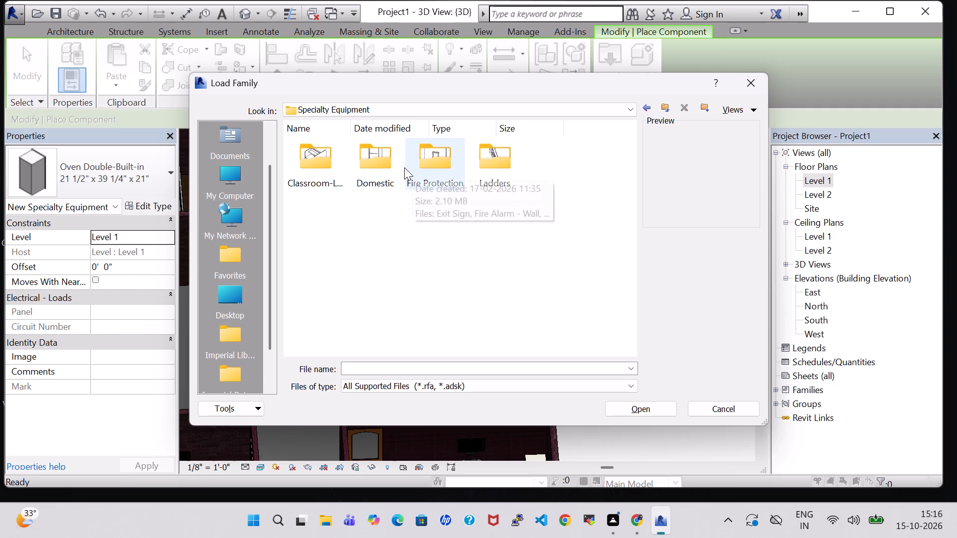
double_click(394, 166)
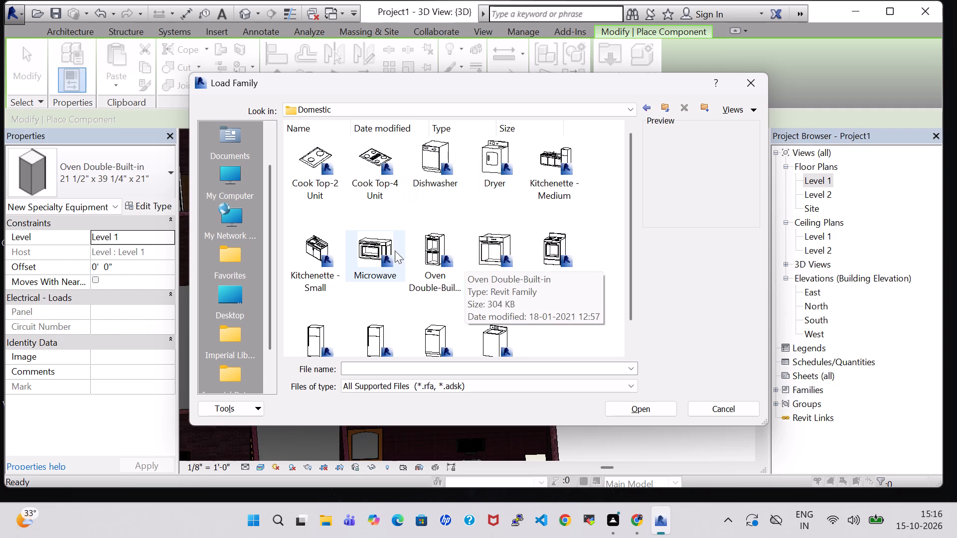
left_click(371, 240)
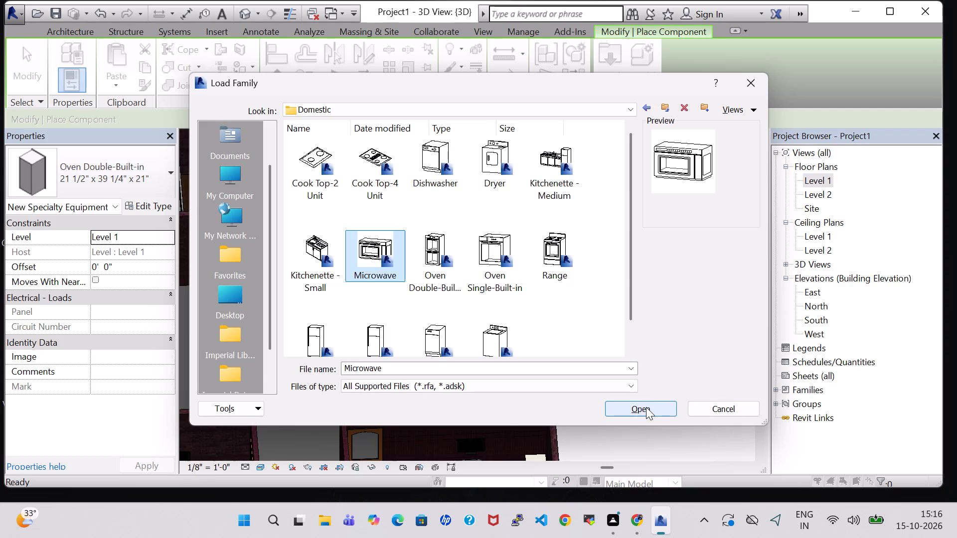
left_click(646, 407)
Place a 30" x 16" x 18" Microwave at the wall behind the sink counter top, rotated to face the kitchen, about 4' 4" from the exterior wall.
scroll(500, 276, "up", 5)
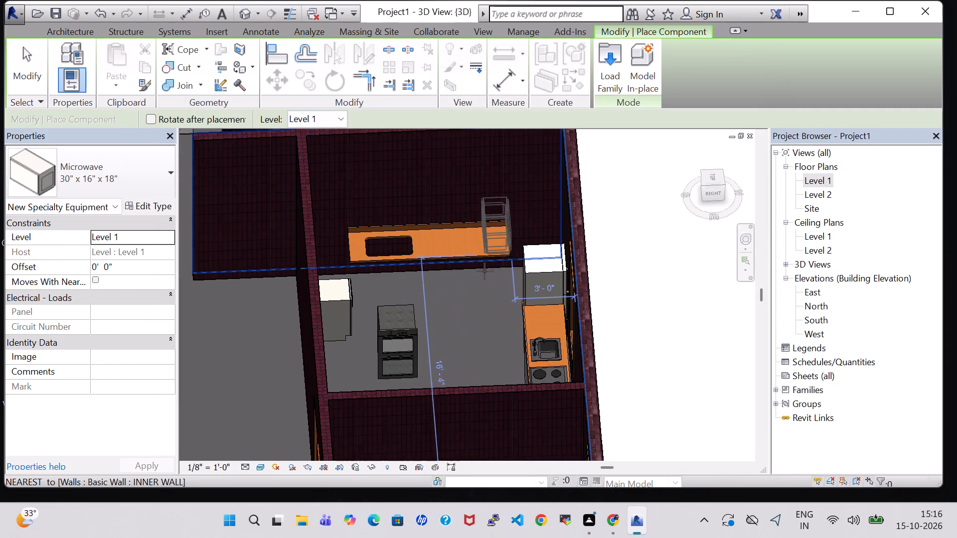
scroll(457, 269, "up", 2)
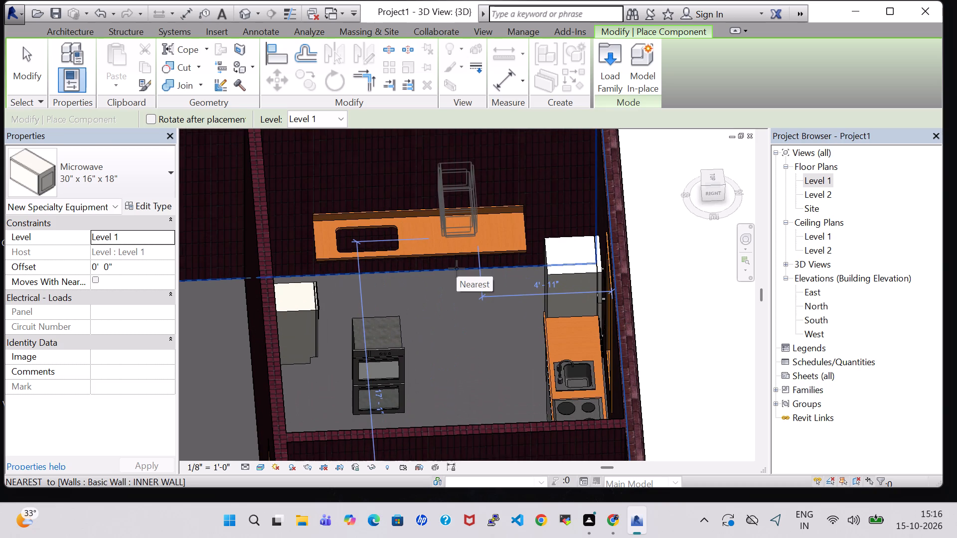
left_click(457, 269)
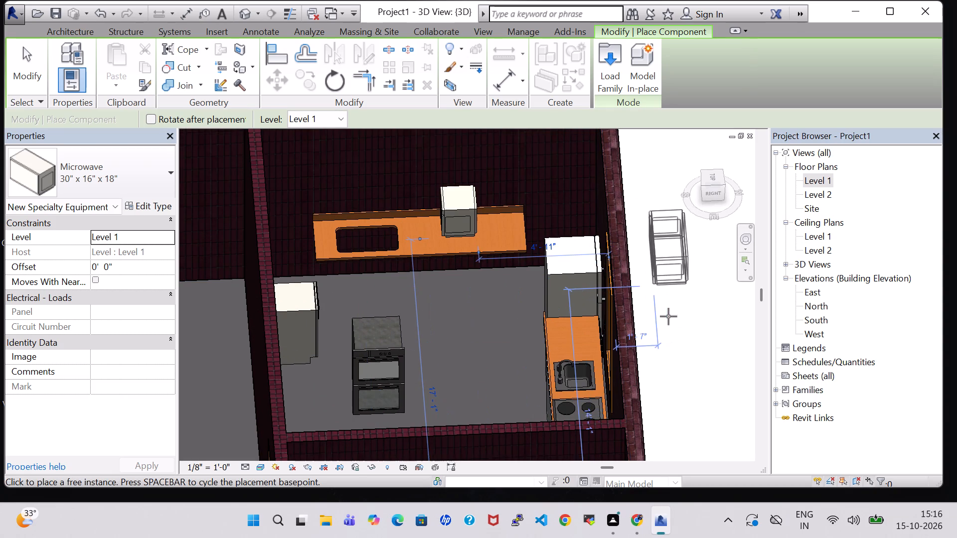
key("space")
key("Escape")
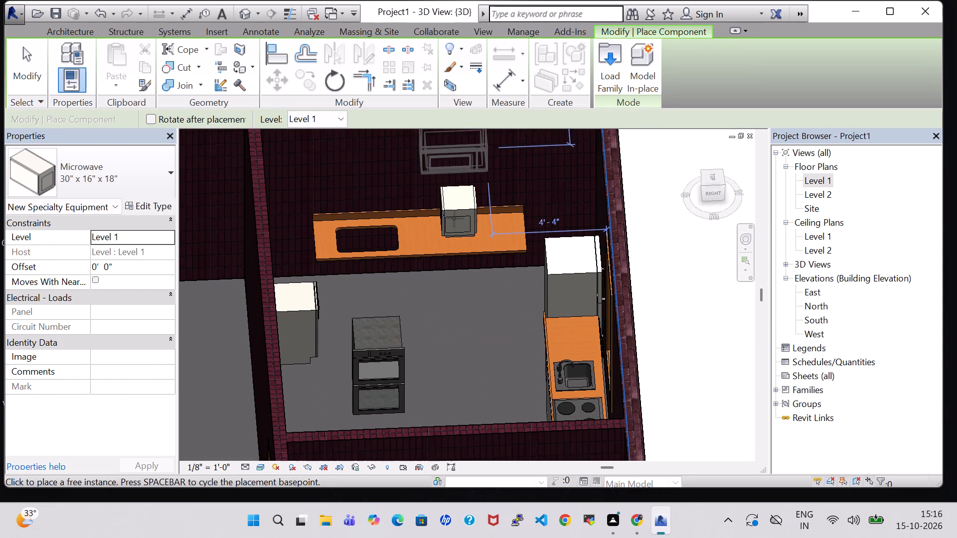
key("Escape")
left_click(465, 221)
key("space")
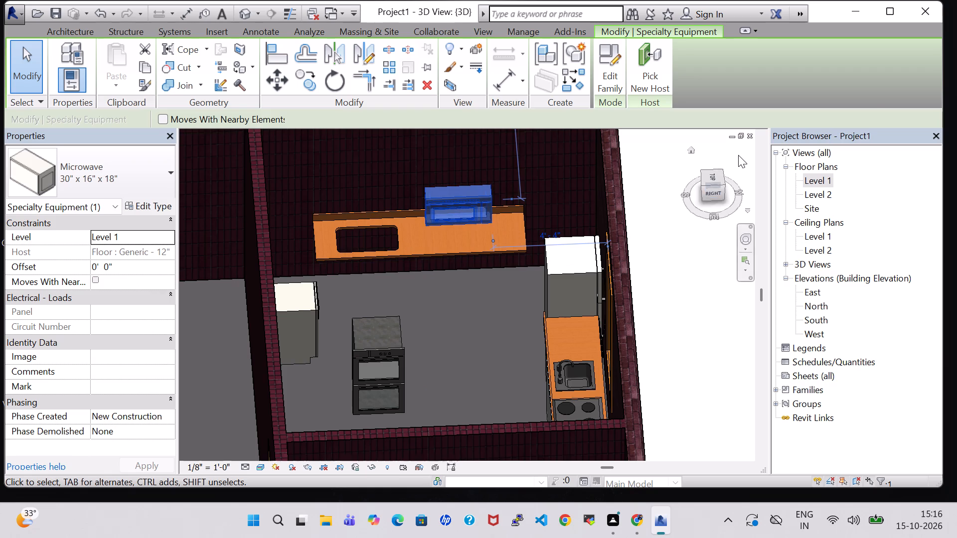
In the Level 1 floor plan, nudge the microwave out of the wall onto the counter top, about 4" from the wall reference.
double_click(827, 179)
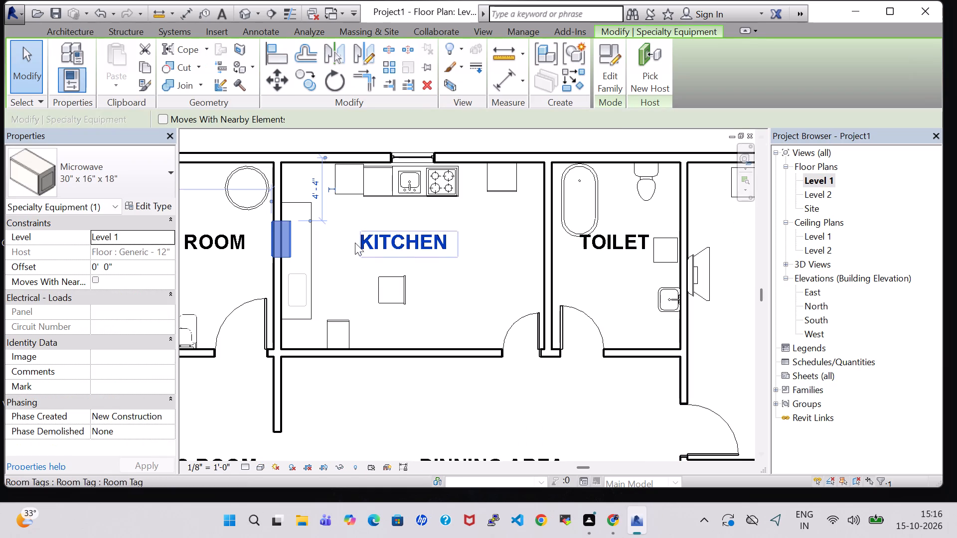
key("Right")
key("Right")
key("Right")
key("Right")
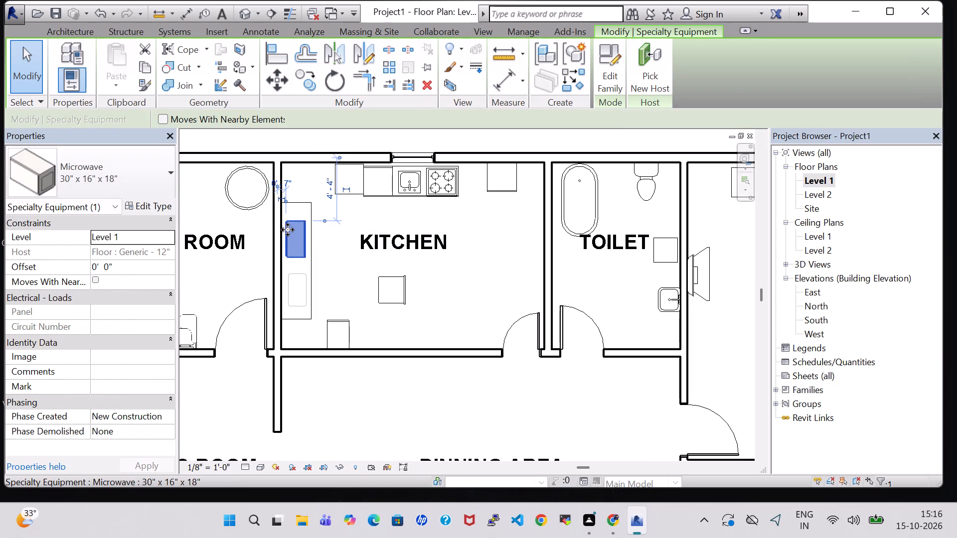
key("Left")
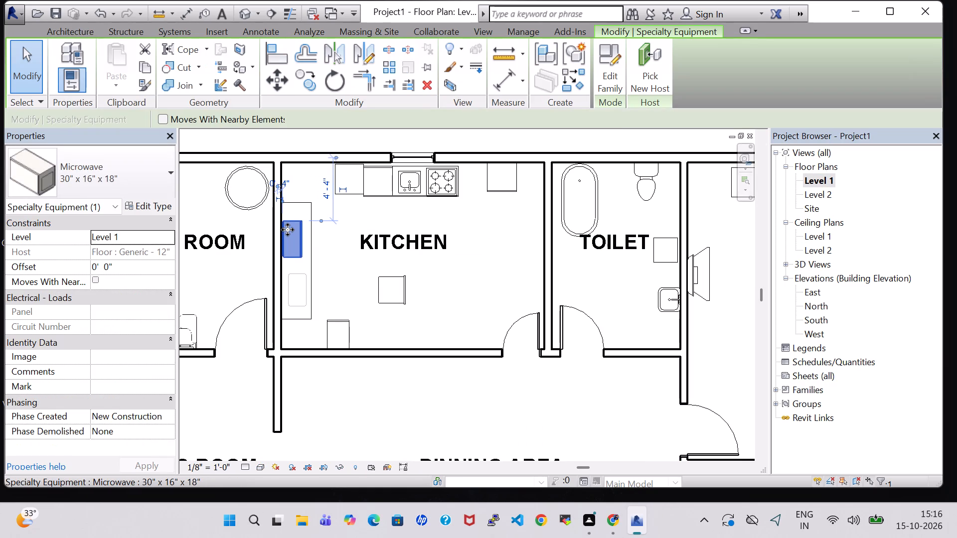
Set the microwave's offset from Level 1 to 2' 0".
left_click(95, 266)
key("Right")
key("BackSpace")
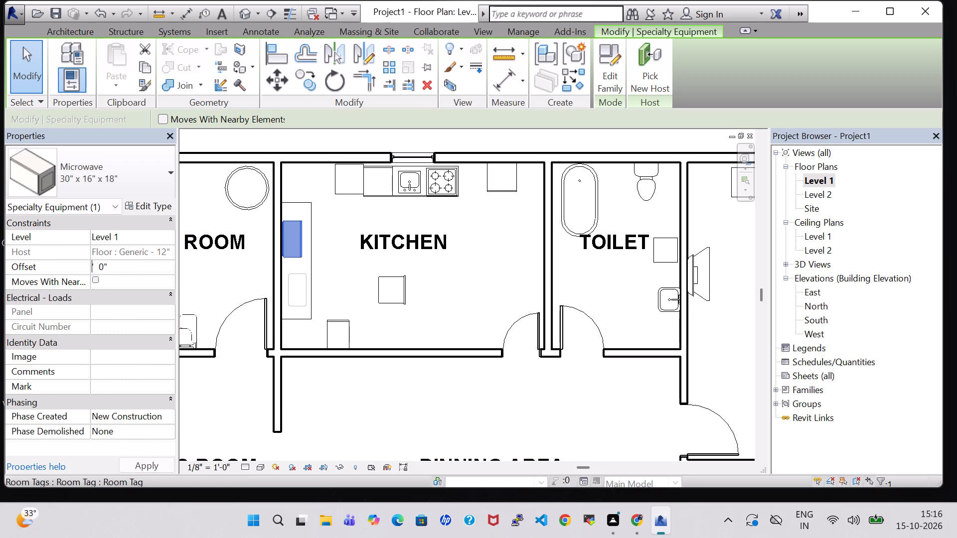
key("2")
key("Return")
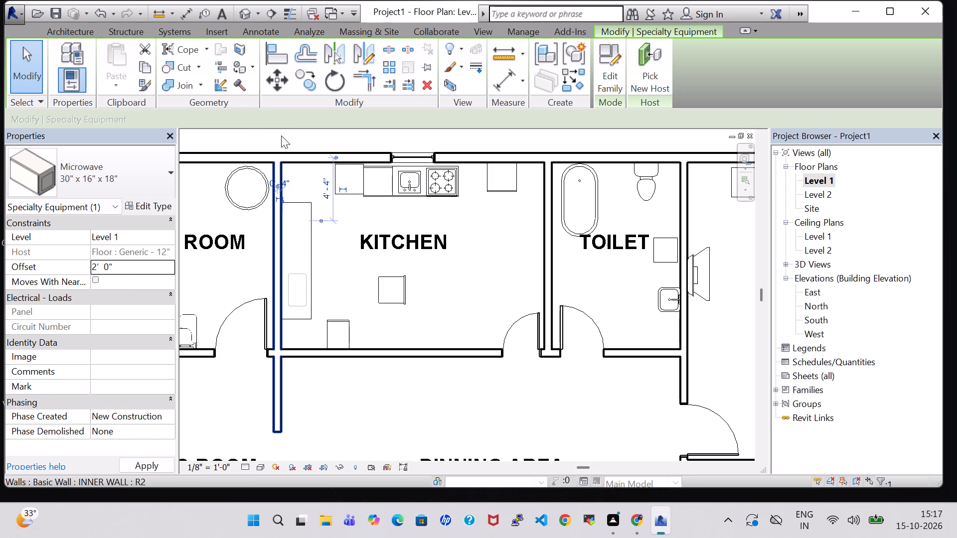
In the 3D view, nudge the microwave toward the kitchen interior to about 2' 7" from the wall behind the sink counter top.
left_click(246, 18)
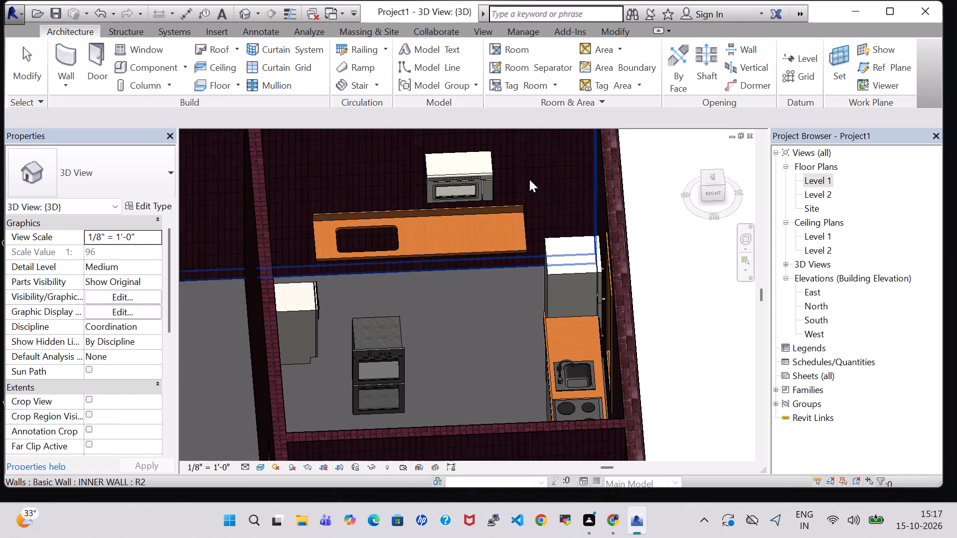
middle_click_drag(670, 304, 665, 255, "shift")
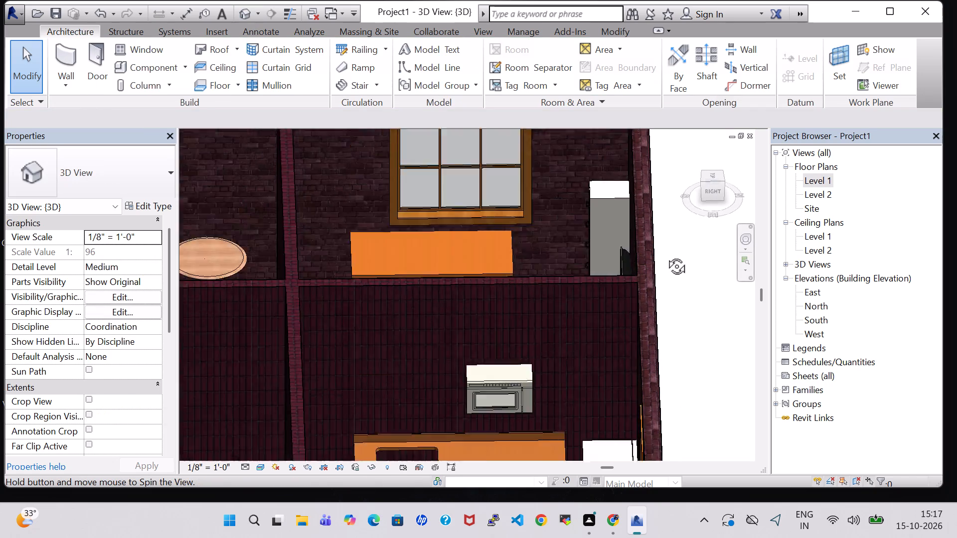
middle_click_drag(665, 255, 670, 258, "shift")
middle_click_drag(675, 276, 641, 143)
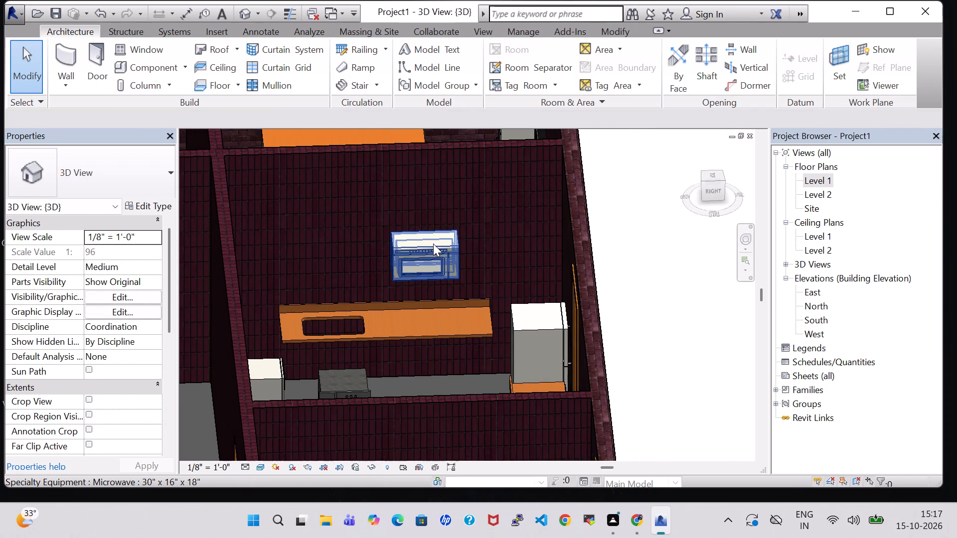
left_click(433, 244)
key("Down")
key("Down")
key("Down")
key("Down")
key("Down")
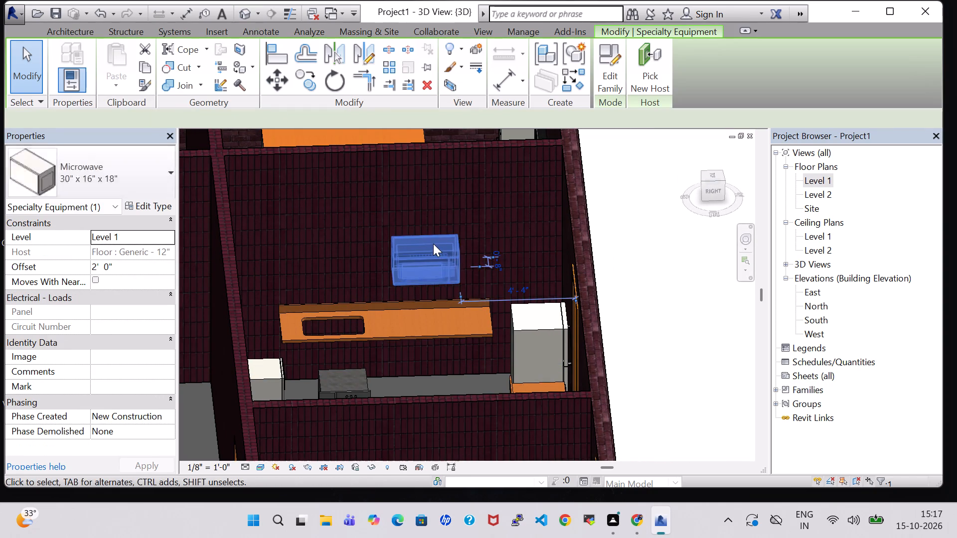
key("Down")
key("Down")
key("Down")
key("Down")
key("Down")
key("Down")
key("Down")
key("Down")
key("Down")
key("Down")
key("Down")
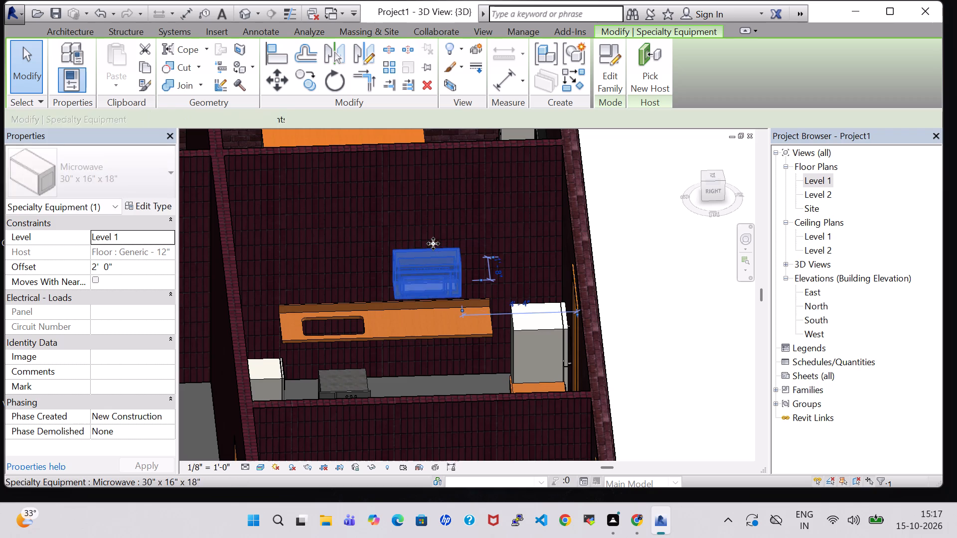
key("Down")
key("Down")
key("Down")
key("Down")
key("Down")
key("Down")
key("Down")
key("Down")
key("Down")
key("Down")
key("Down")
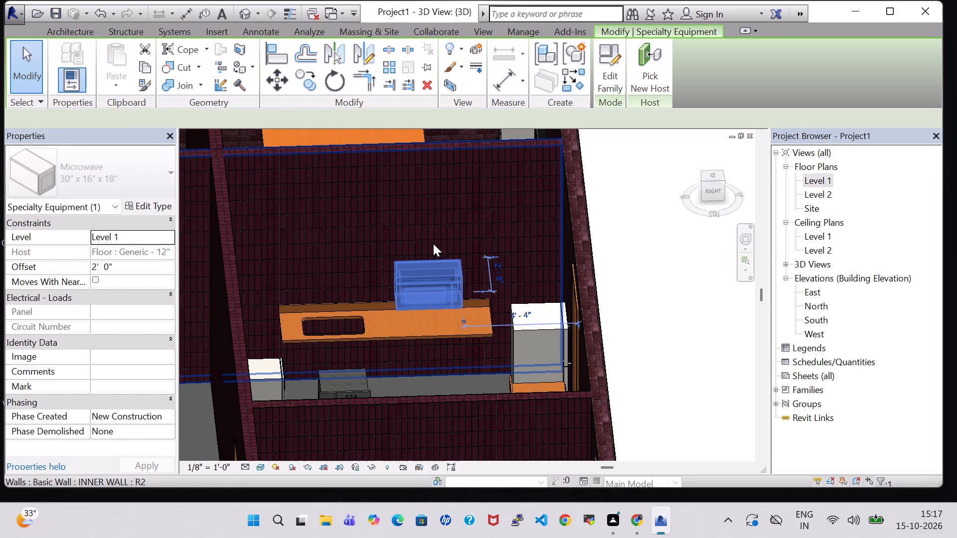
Set the microwave's offset from Level 1 to 1' 0" and return to the Level 1 floor plan.
left_click(445, 283)
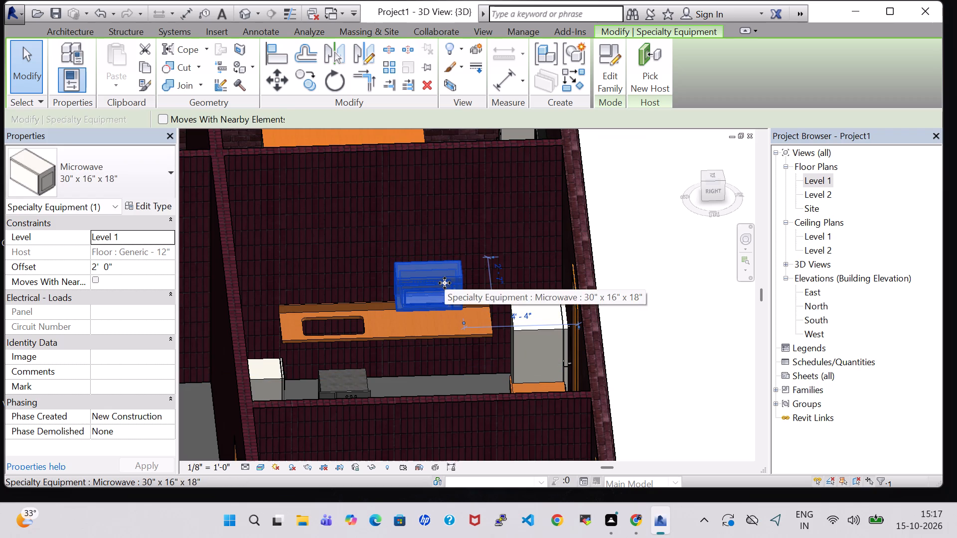
left_click(97, 267)
key("BackSpace")
key("1")
key("Return")
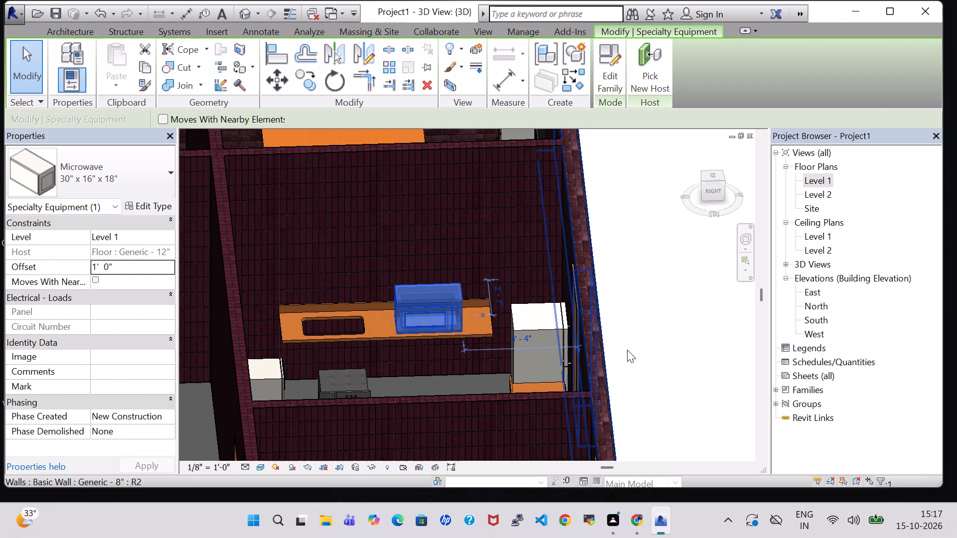
left_click(670, 339)
middle_click_drag(670, 339, 667, 310, "shift")
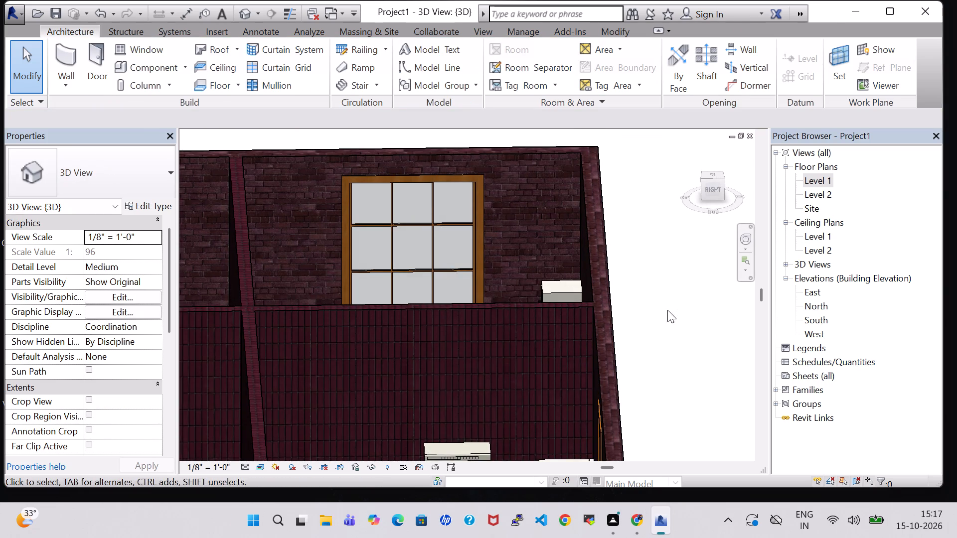
middle_click_drag(667, 316, 651, 139)
middle_click_drag(651, 266, 653, 297, "shift")
middle_click_drag(652, 254, 673, 358)
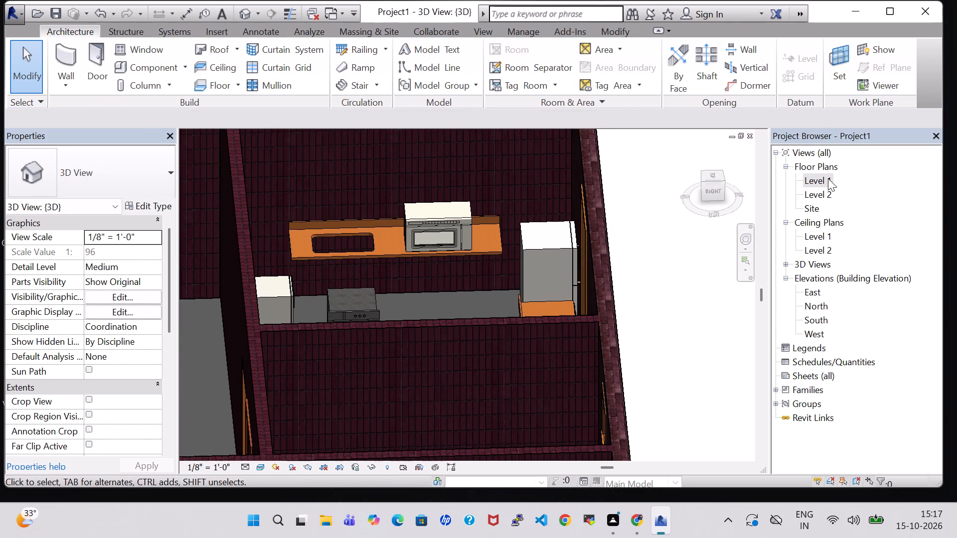
double_click(828, 178)
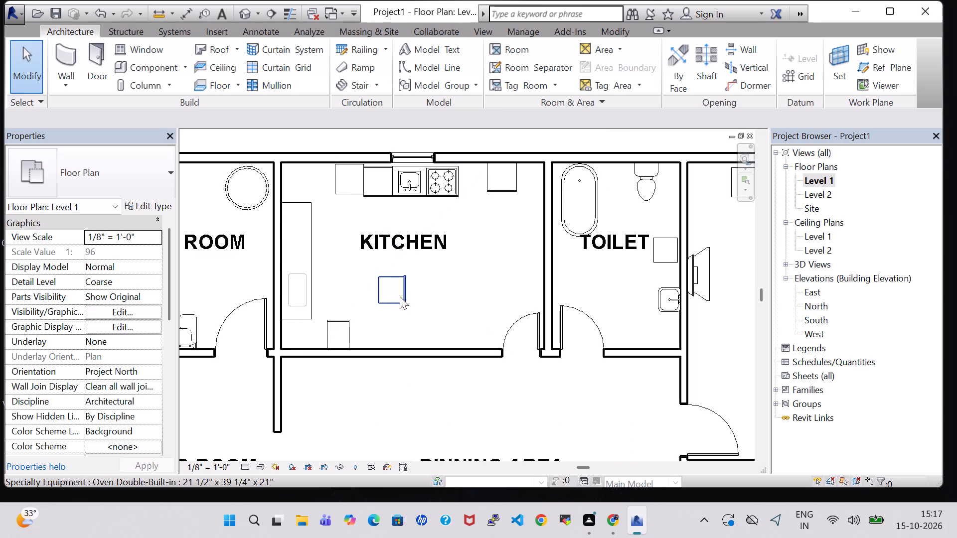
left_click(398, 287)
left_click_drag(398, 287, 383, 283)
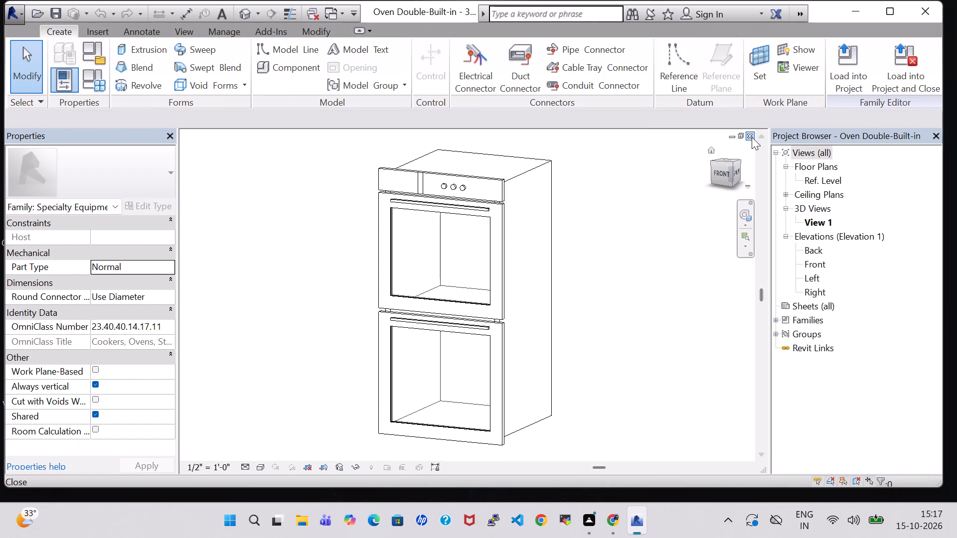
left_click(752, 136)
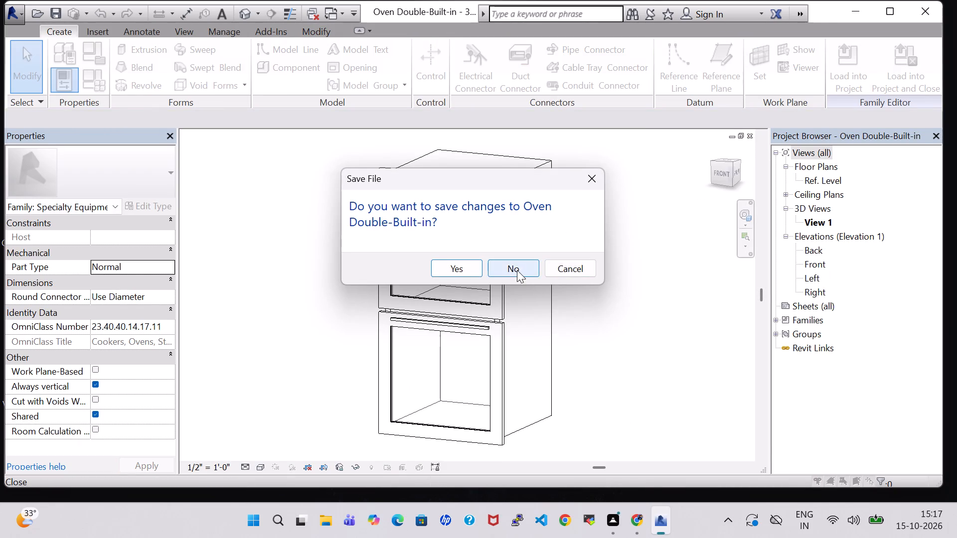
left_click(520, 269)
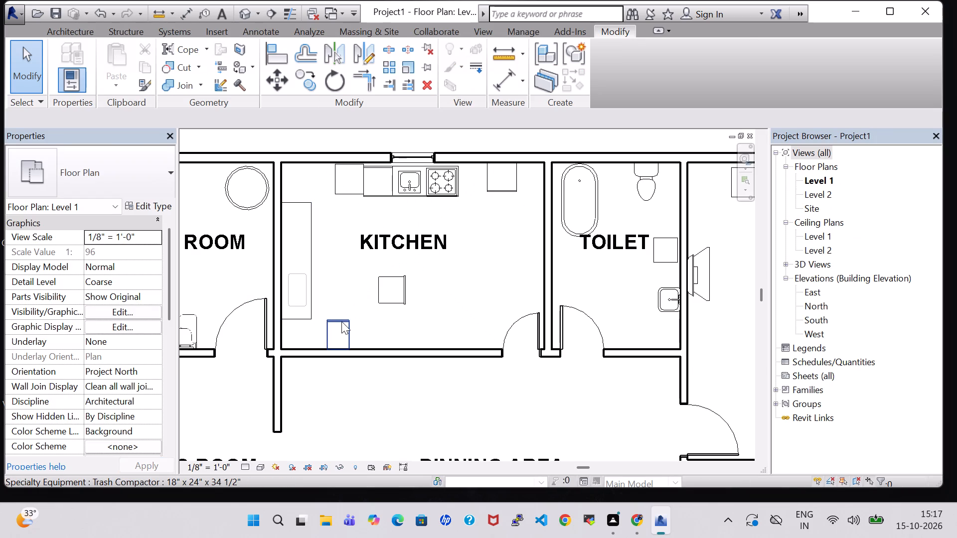
Rotate the double oven to face into the kitchen and move it against the dining-side wall, beside the trash compactor.
left_click(341, 321)
left_click(394, 275)
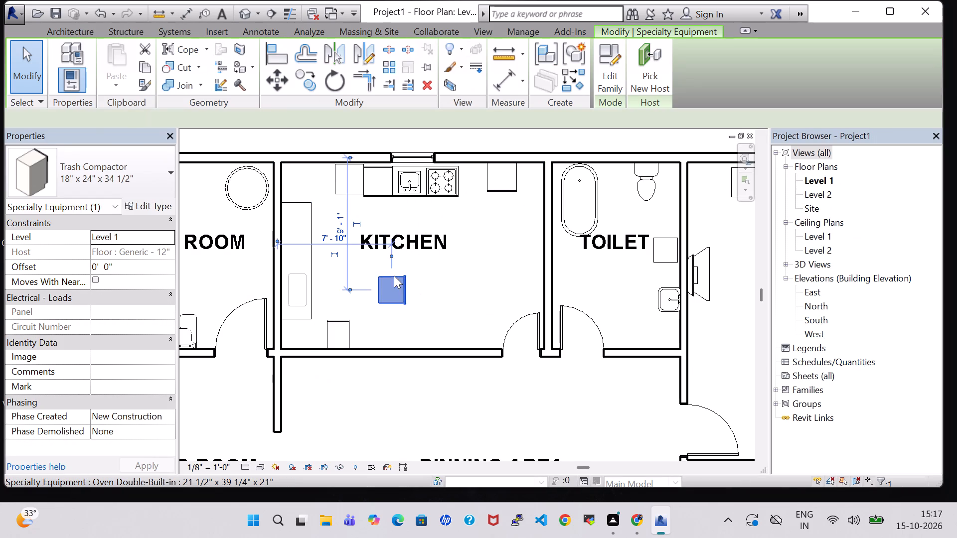
key("space")
left_click_drag(395, 288, 412, 328)
left_click(439, 288)
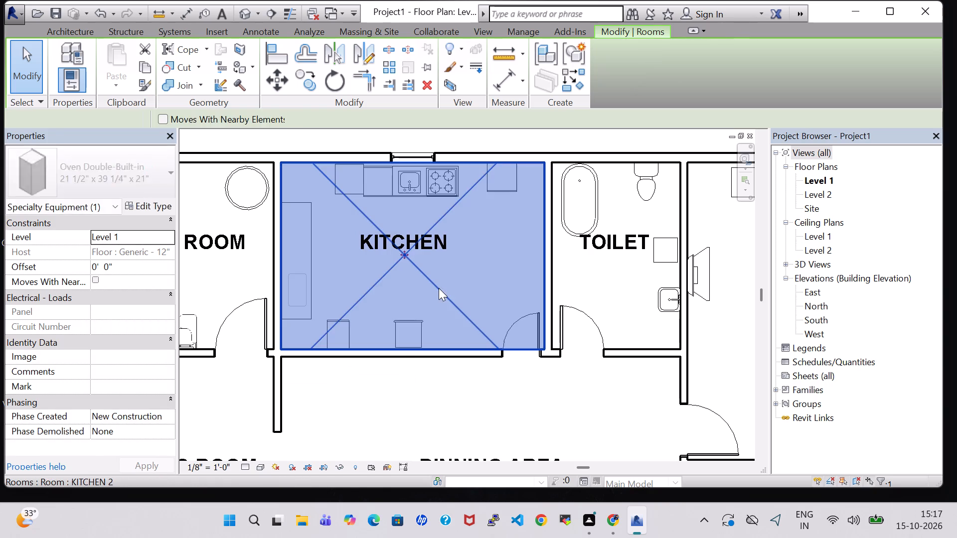
left_click(483, 388)
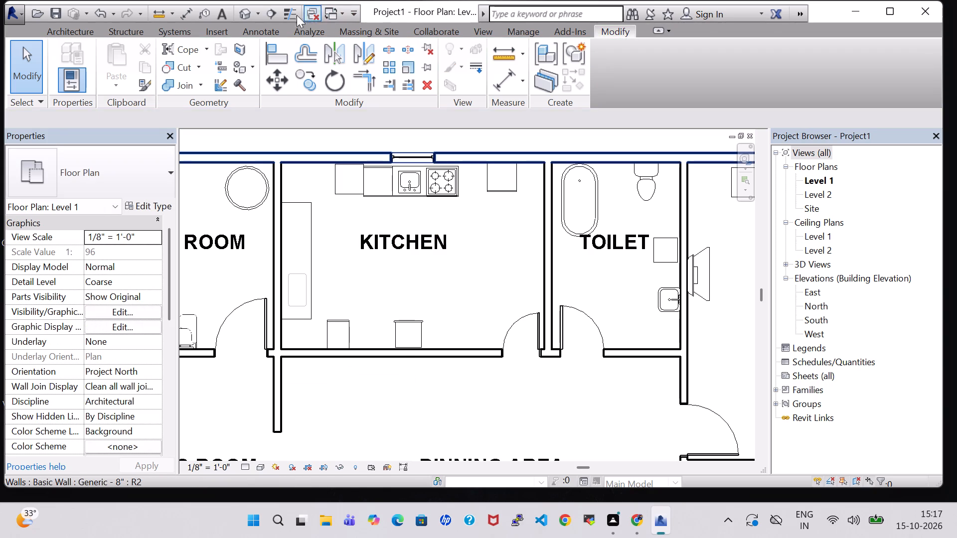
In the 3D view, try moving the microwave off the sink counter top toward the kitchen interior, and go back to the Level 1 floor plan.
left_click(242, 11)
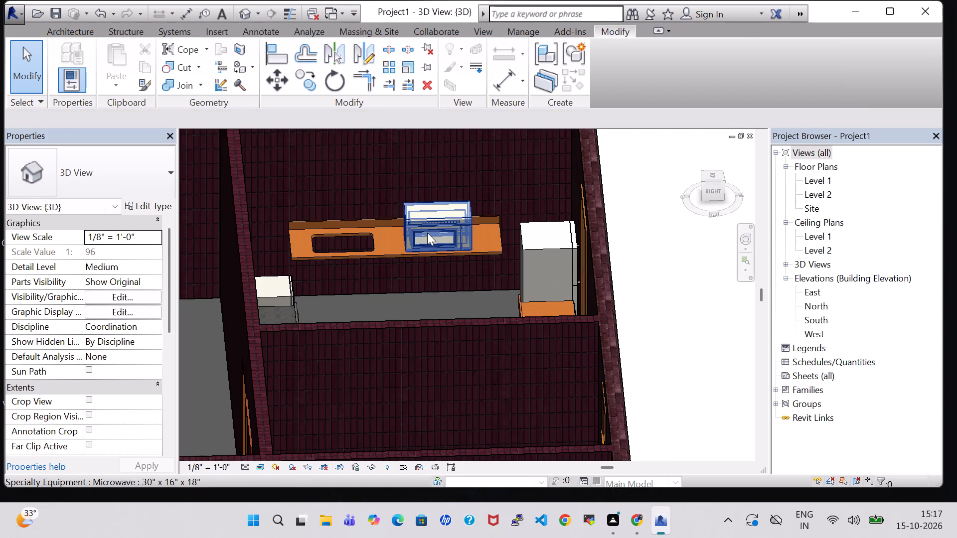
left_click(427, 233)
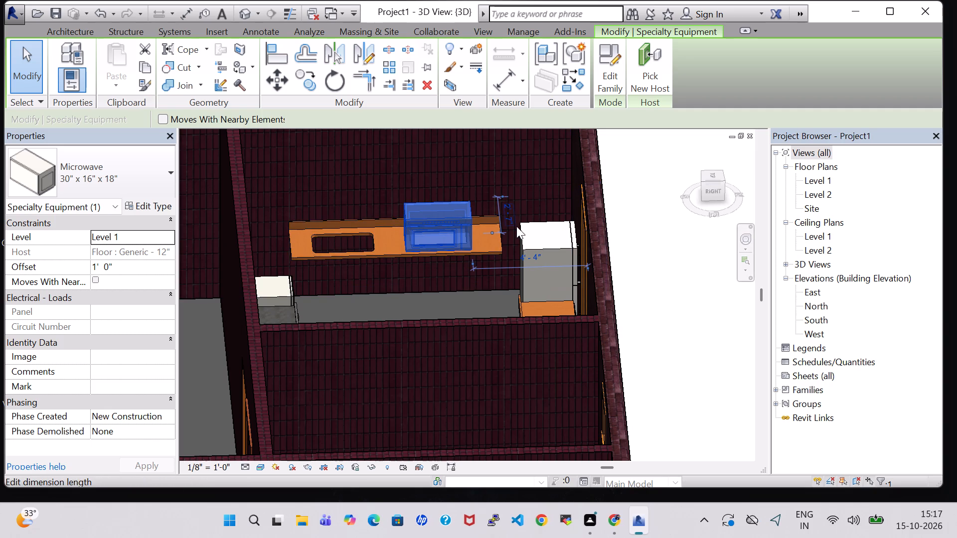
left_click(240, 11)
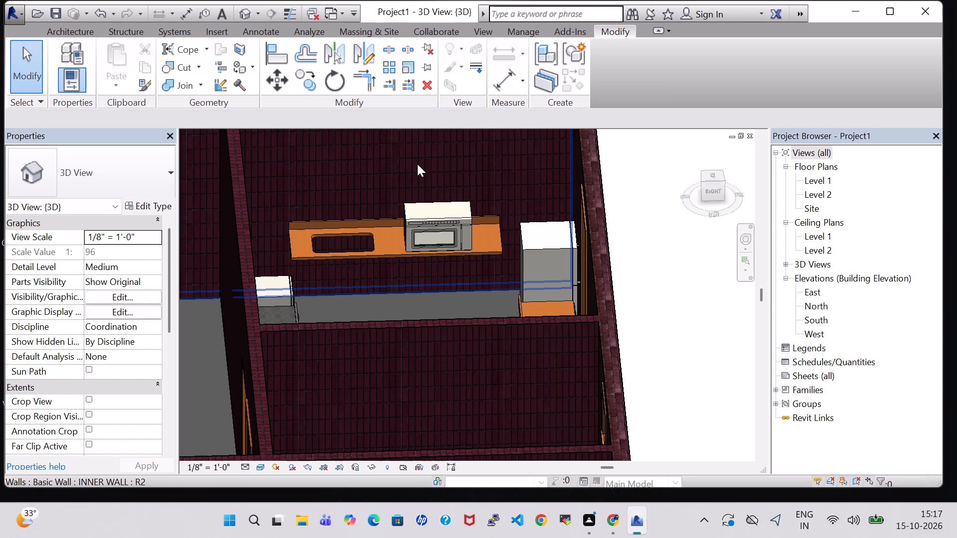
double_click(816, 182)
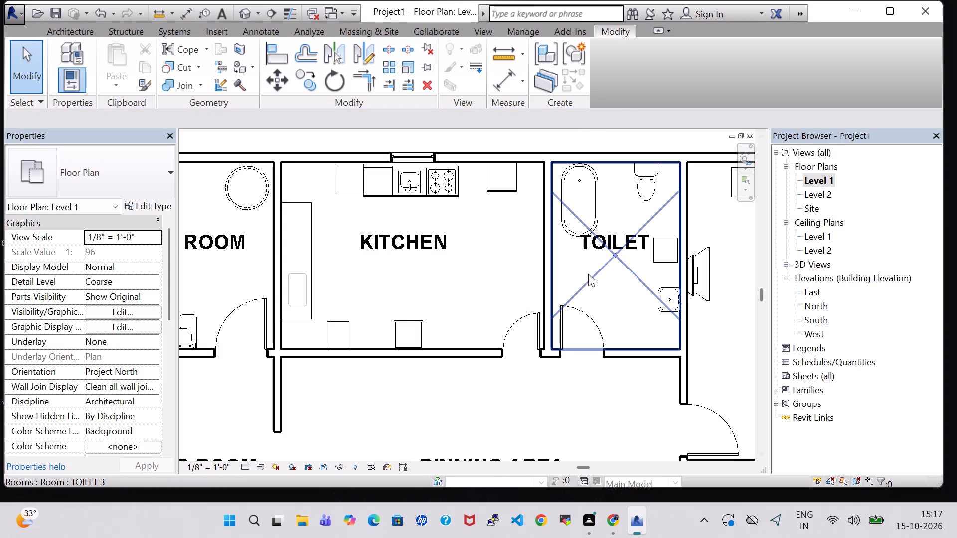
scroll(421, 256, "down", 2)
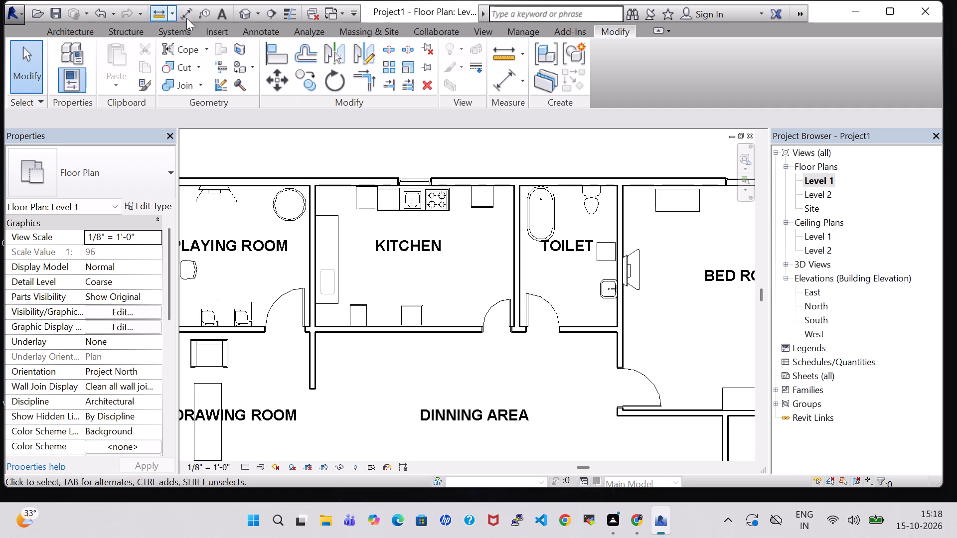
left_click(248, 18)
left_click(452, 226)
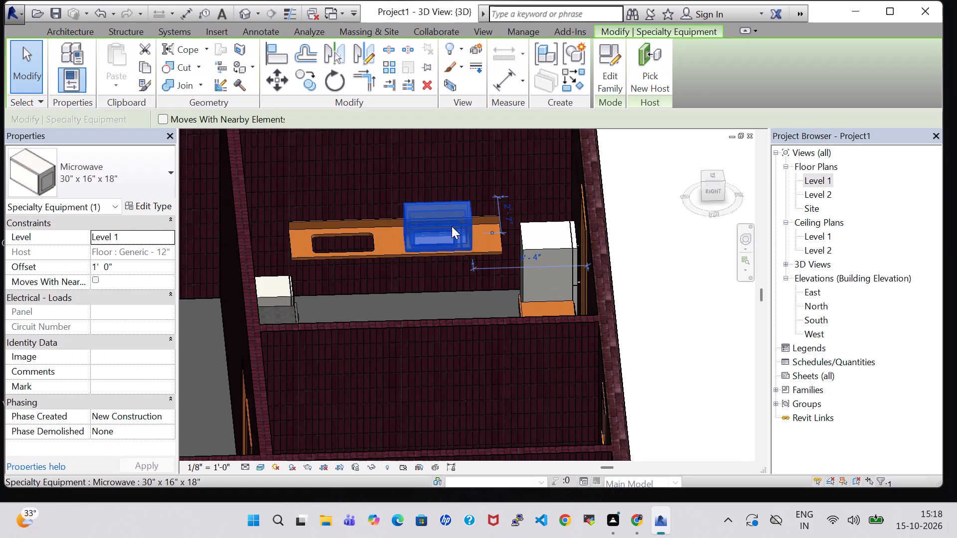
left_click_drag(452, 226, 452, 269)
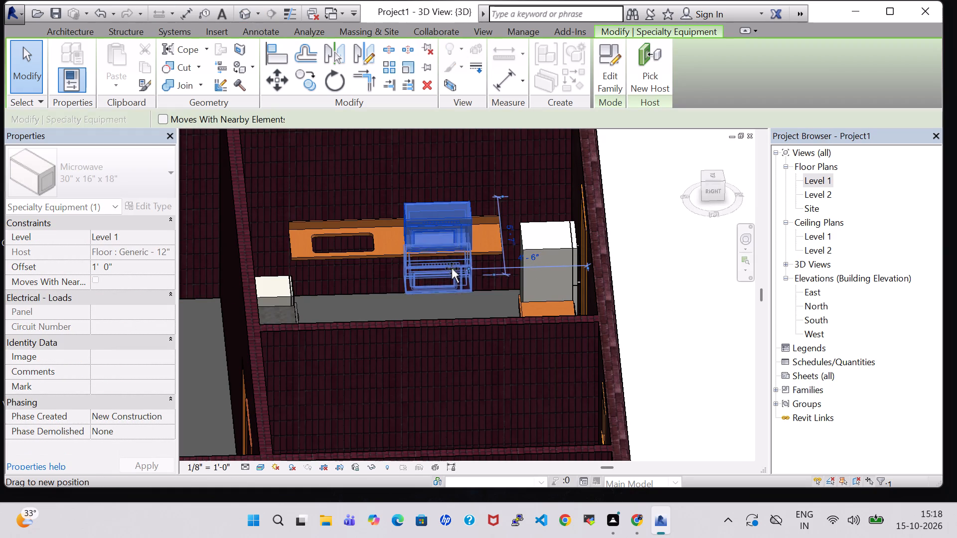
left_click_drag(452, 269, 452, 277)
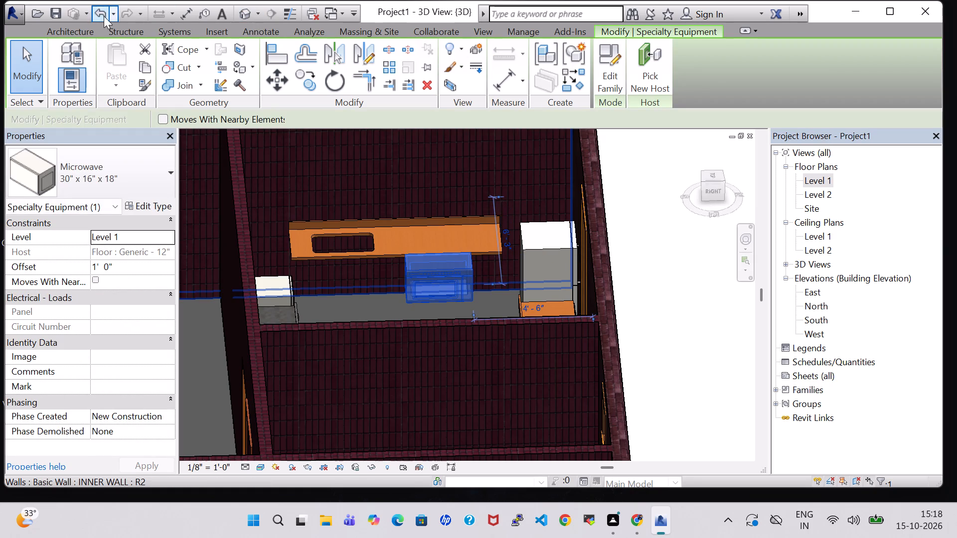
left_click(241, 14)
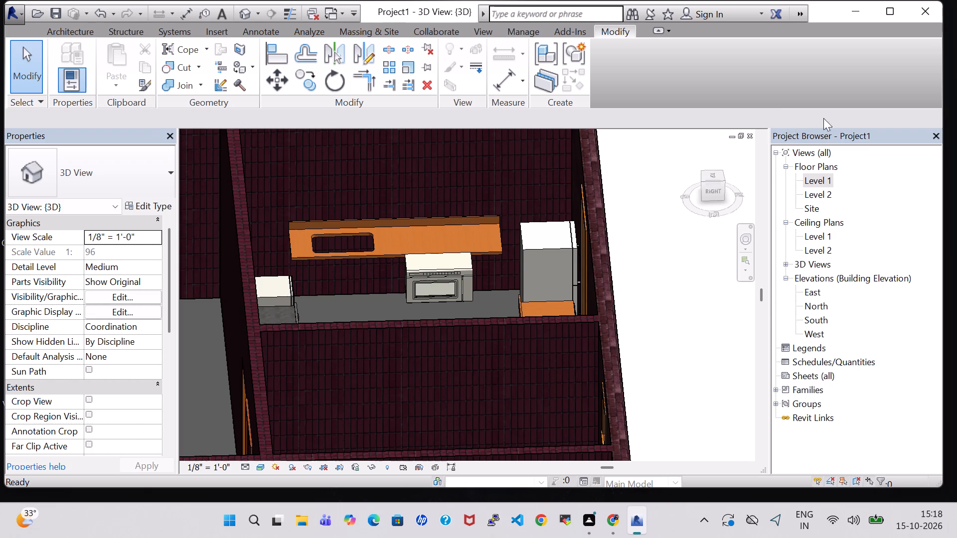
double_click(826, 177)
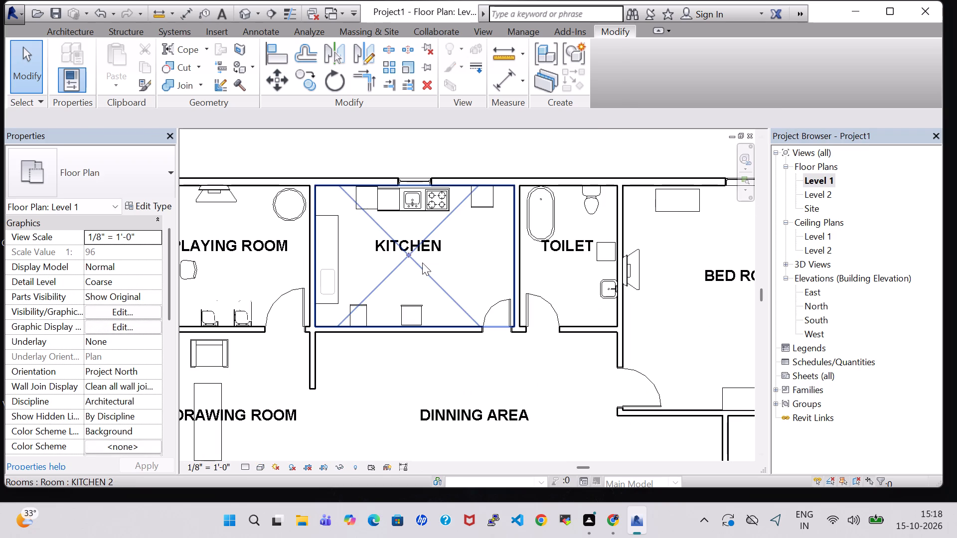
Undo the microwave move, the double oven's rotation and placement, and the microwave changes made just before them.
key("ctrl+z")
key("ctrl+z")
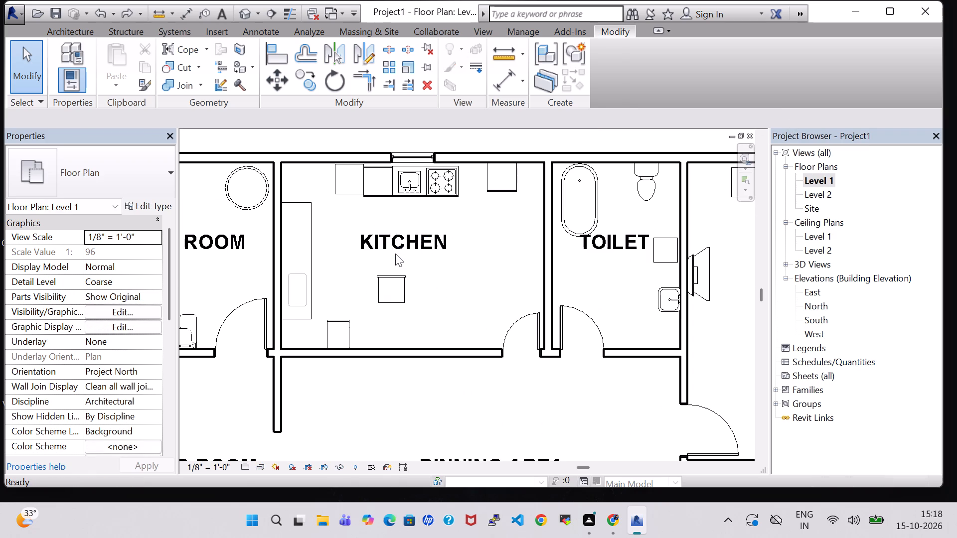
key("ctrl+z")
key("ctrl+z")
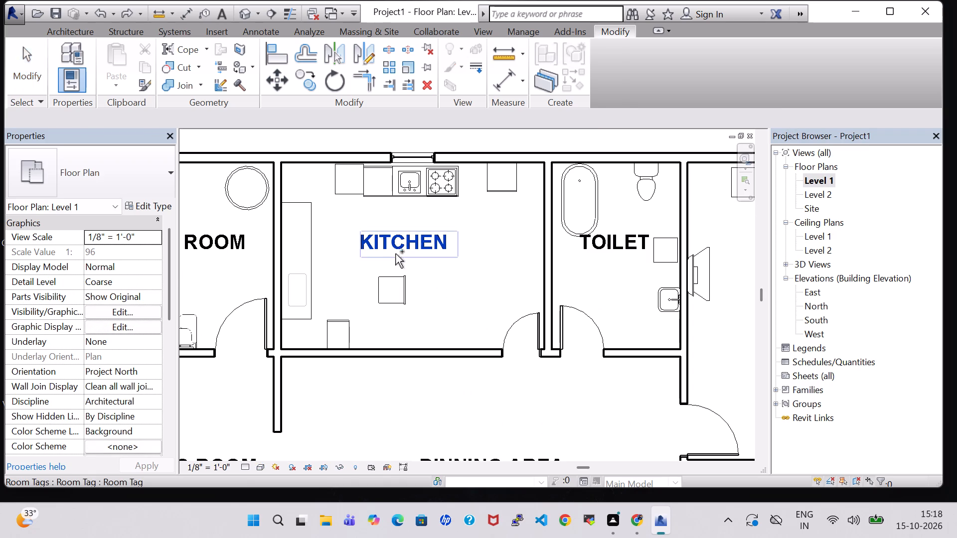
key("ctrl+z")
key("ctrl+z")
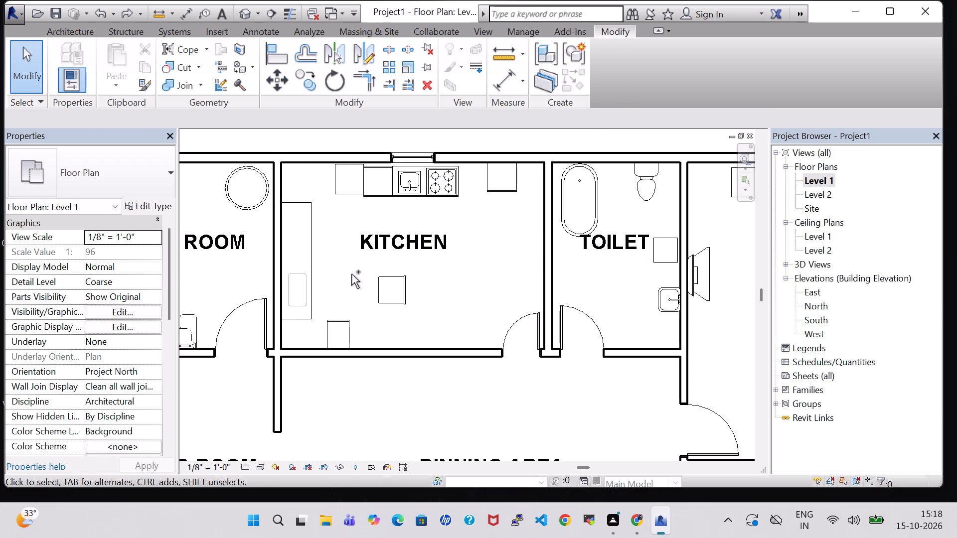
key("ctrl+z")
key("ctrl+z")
Rotate the double oven to face into the kitchen and set it against the dining-side wall, beside the trash compactor.
left_click(399, 294)
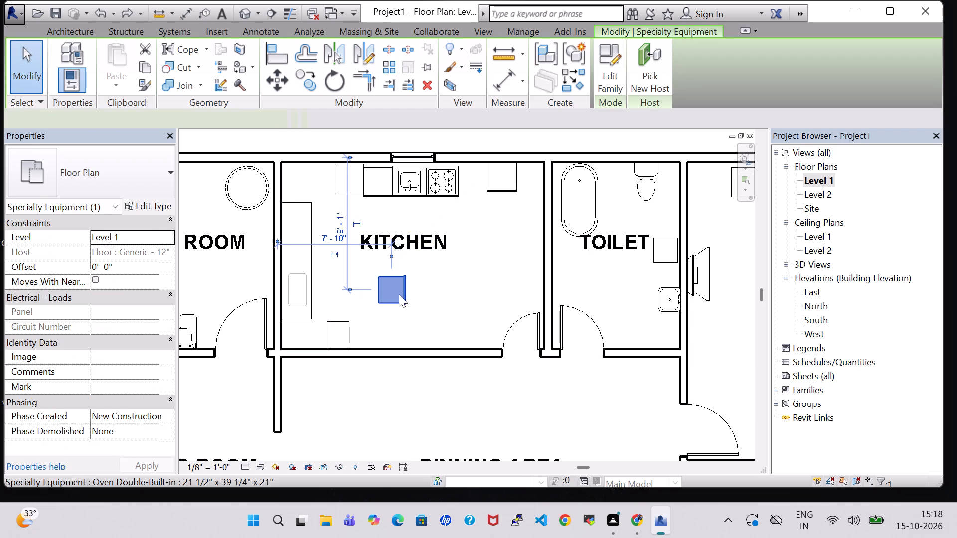
left_click_drag(397, 292, 426, 330)
key("space")
left_click_drag(426, 330, 426, 337)
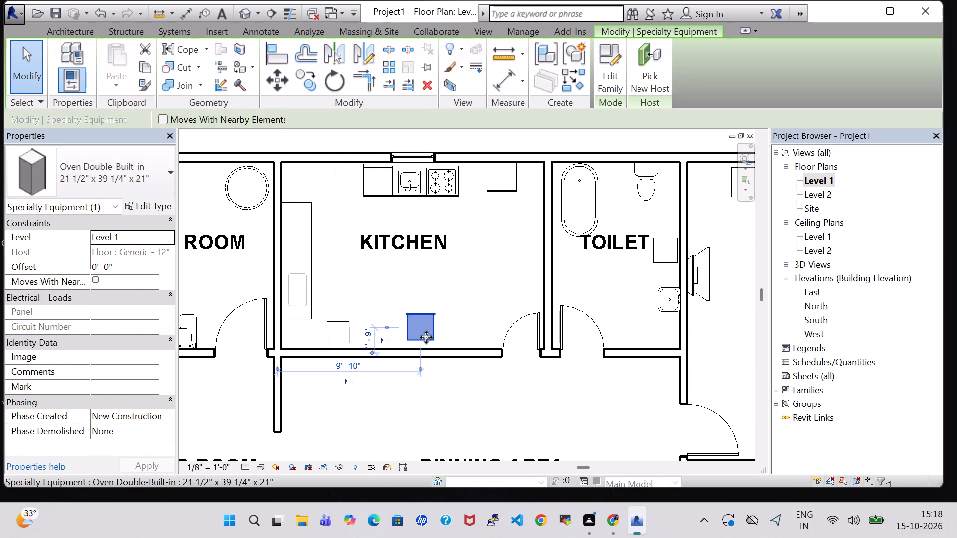
left_click_drag(426, 337, 422, 343)
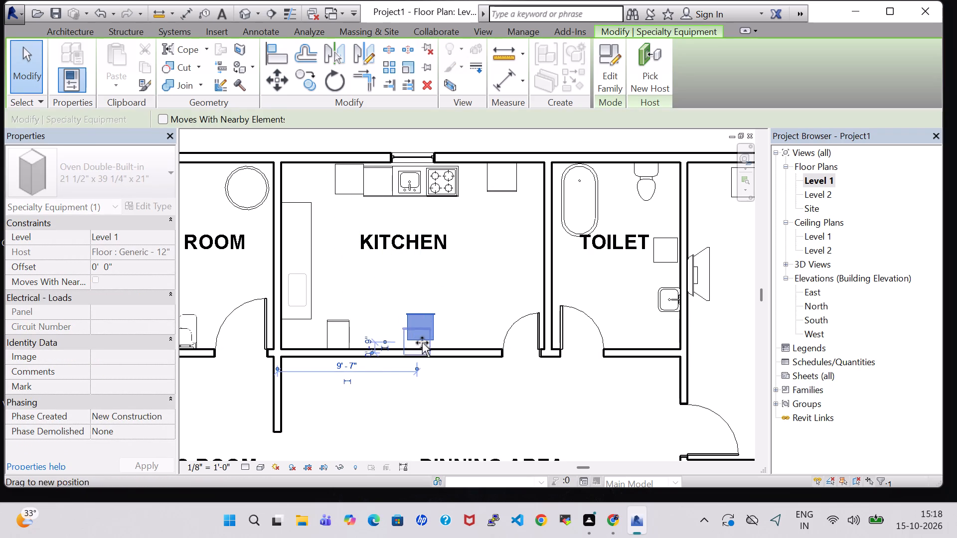
left_click_drag(422, 343, 420, 340)
left_click(468, 406)
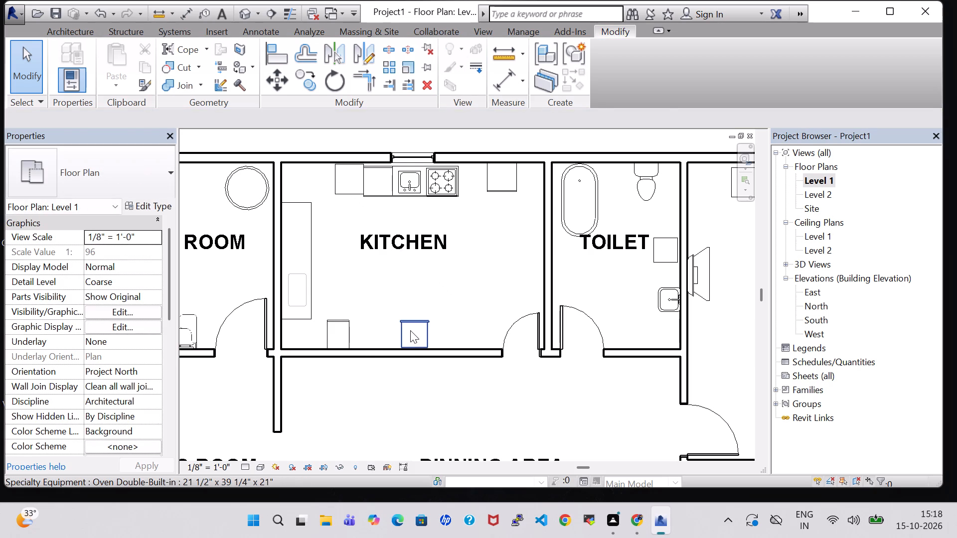
Move the dishwasher from the window wall to the open floor in the middle of the kitchen, in front of the double oven.
left_click(410, 330)
left_click(337, 317)
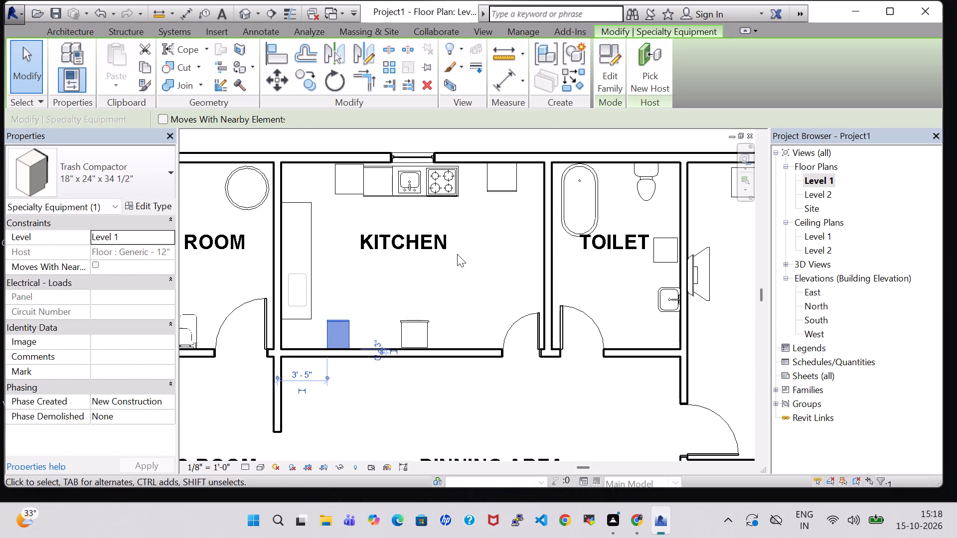
left_click(504, 184)
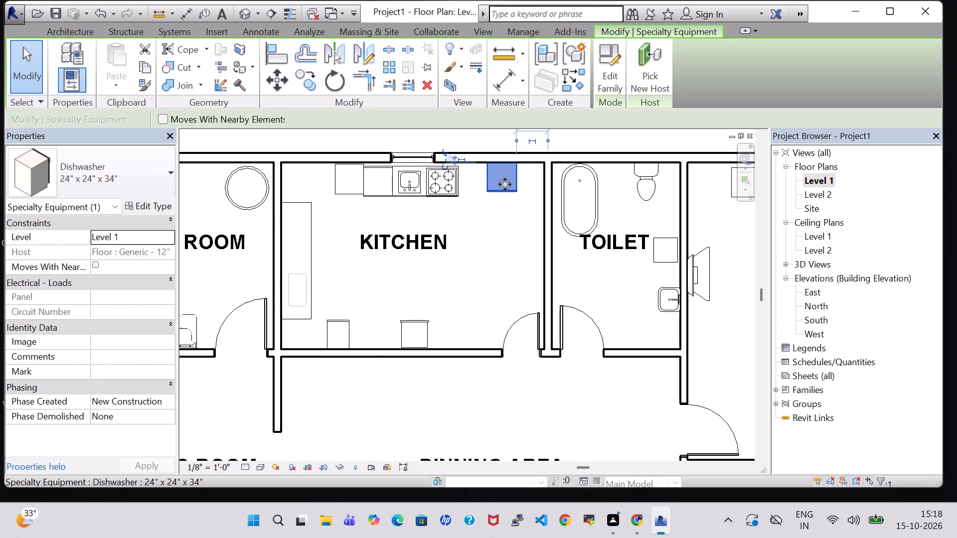
left_click_drag(505, 180, 405, 287)
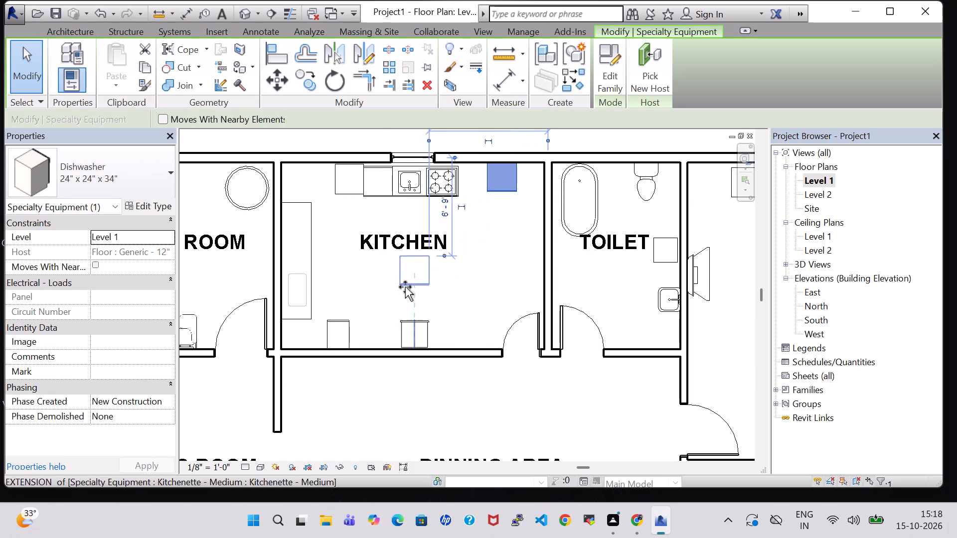
left_click_drag(405, 287, 411, 294)
left_click_drag(433, 269, 497, 184)
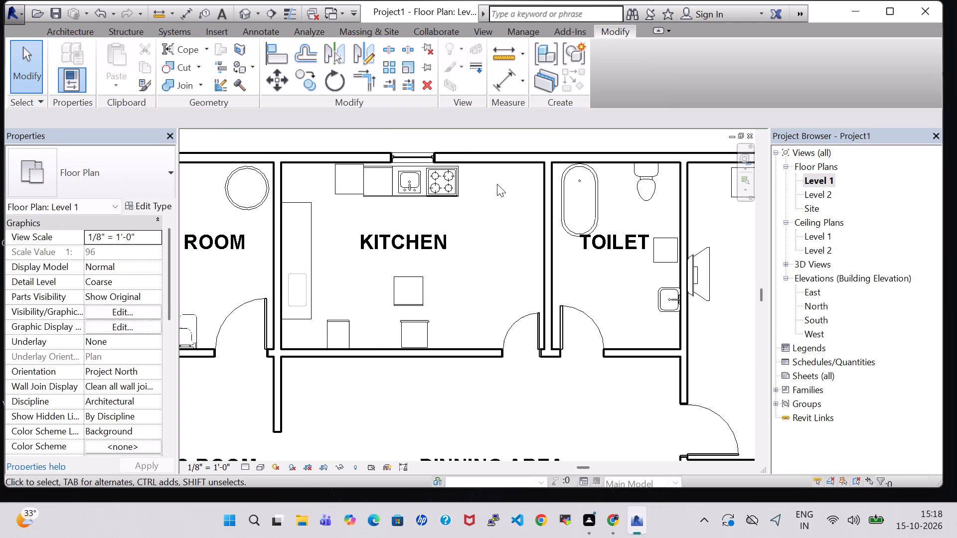
Move the trash compactor to the window wall beyond the cooktop, about 14' 9" from the playing-room wall, and rotate it 180° to face the kitchen.
left_click(337, 317)
left_click_drag(337, 329, 360, 314)
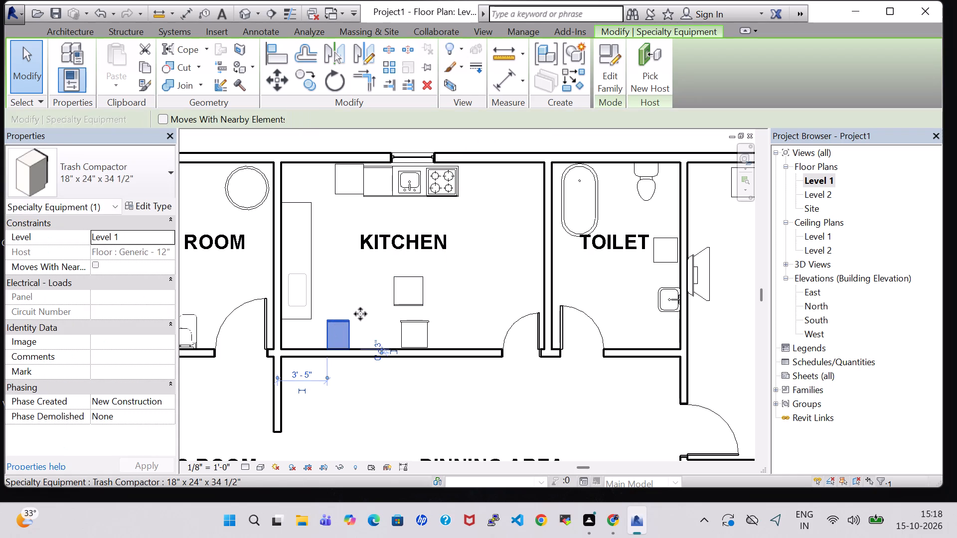
left_click_drag(360, 314, 478, 186)
left_click_drag(483, 180, 507, 171)
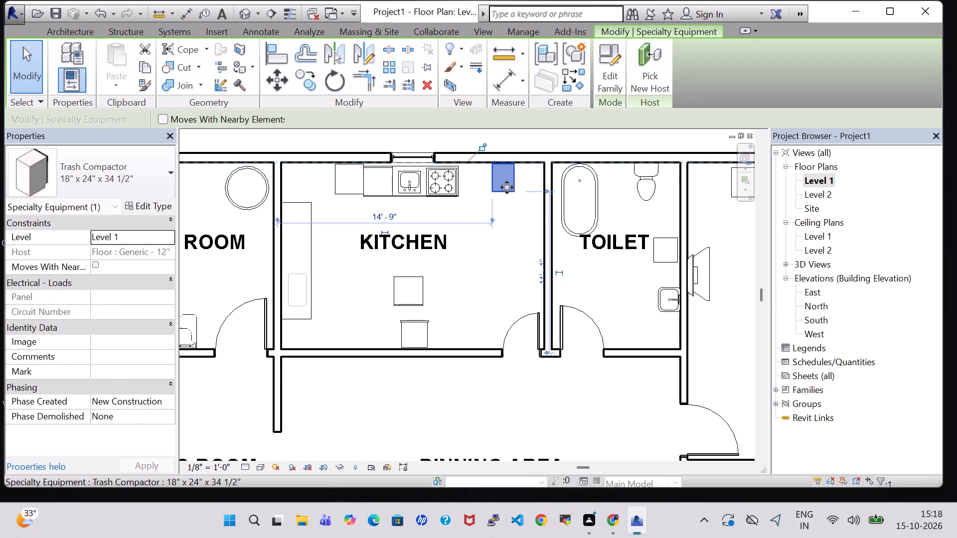
key("space")
key("space")
Move the dishwasher against the dining-side wall between the sink counter top and the double oven, rotated 180° to face into the kitchen.
left_click(413, 293)
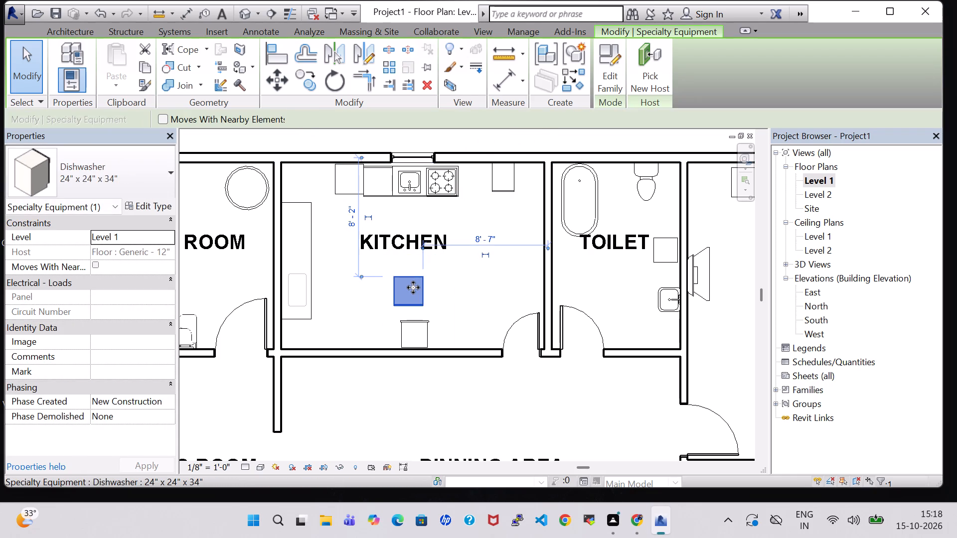
left_click_drag(413, 287, 344, 328)
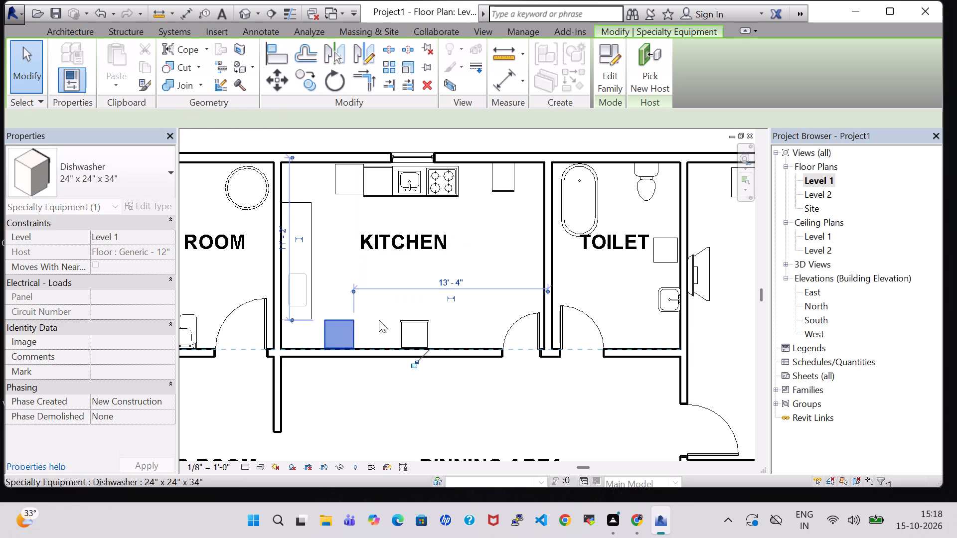
key("space")
key("space")
left_click_drag(304, 369, 346, 340)
left_click(469, 292)
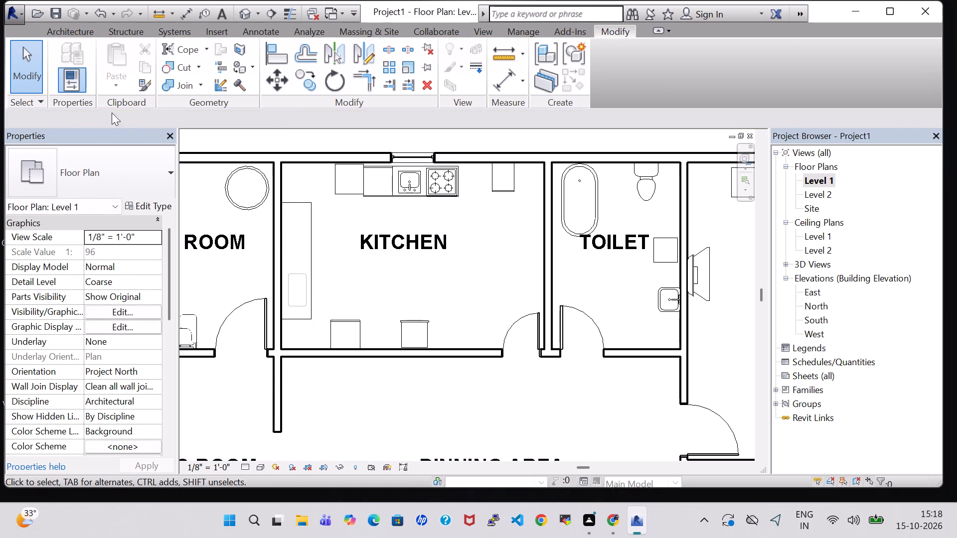
Delete the microwave above the sink counter top in the 3D view.
scroll(46, 108, "down", 2)
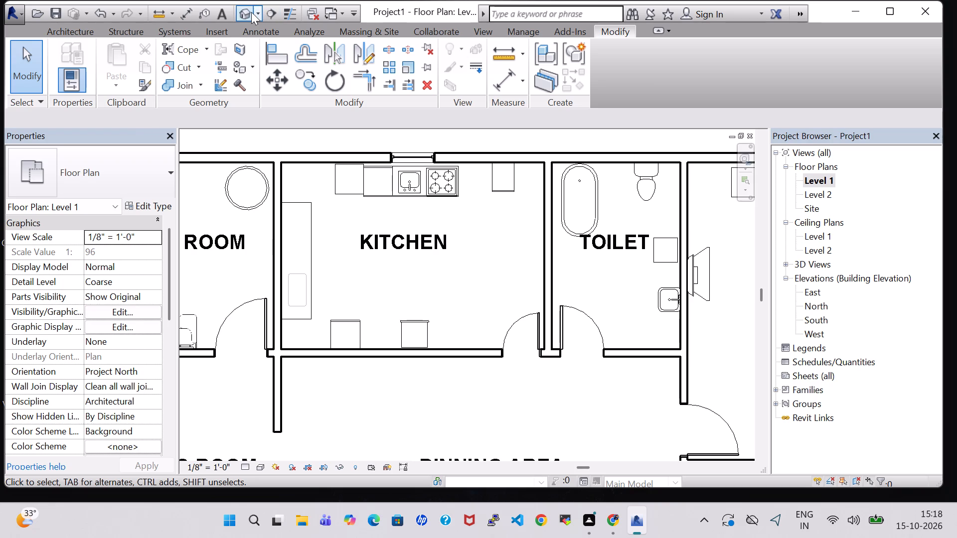
double_click(251, 12)
left_click(439, 280)
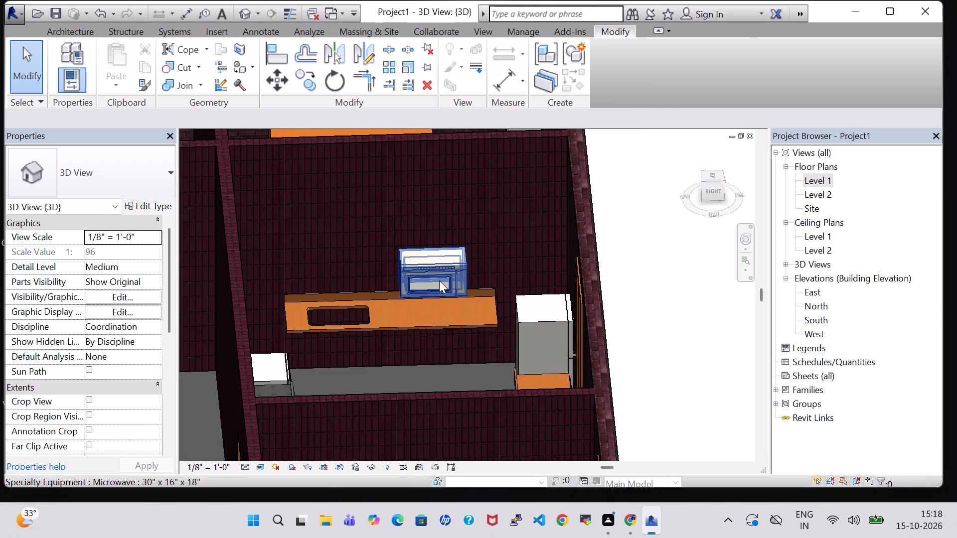
key("Delete")
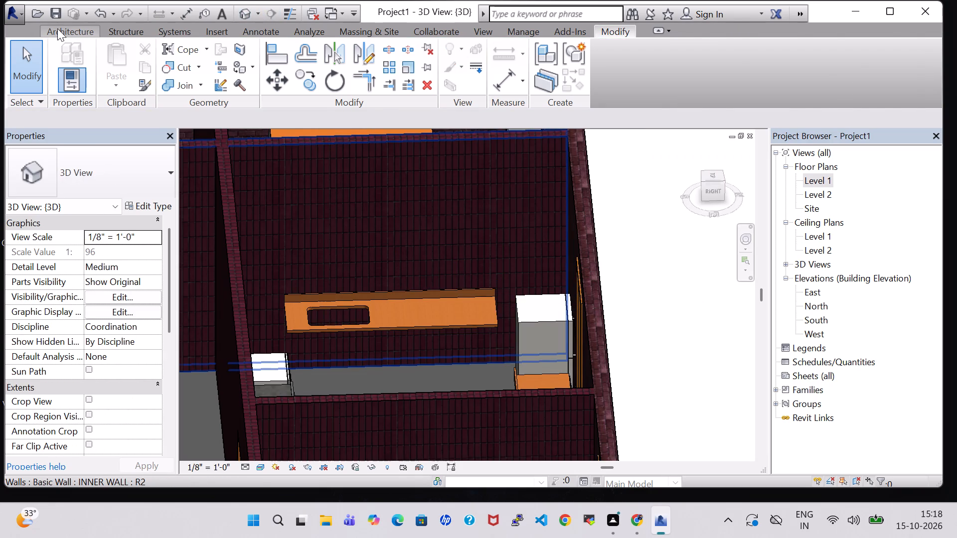
On Level 1, place a 30" x 16" x 18" Microwave over the counter top beside the sink hole, rotated to face into the kitchen.
left_click(57, 28)
left_click(142, 69)
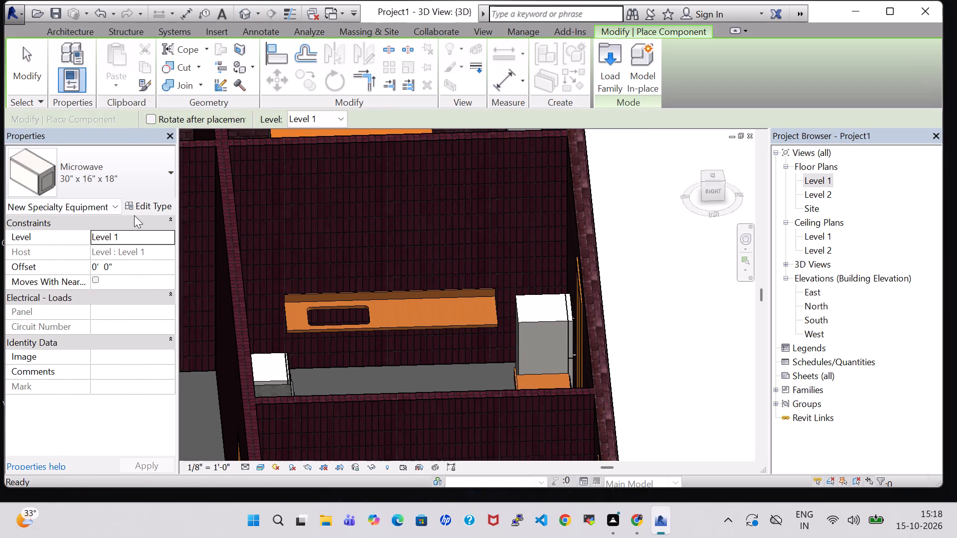
double_click(827, 178)
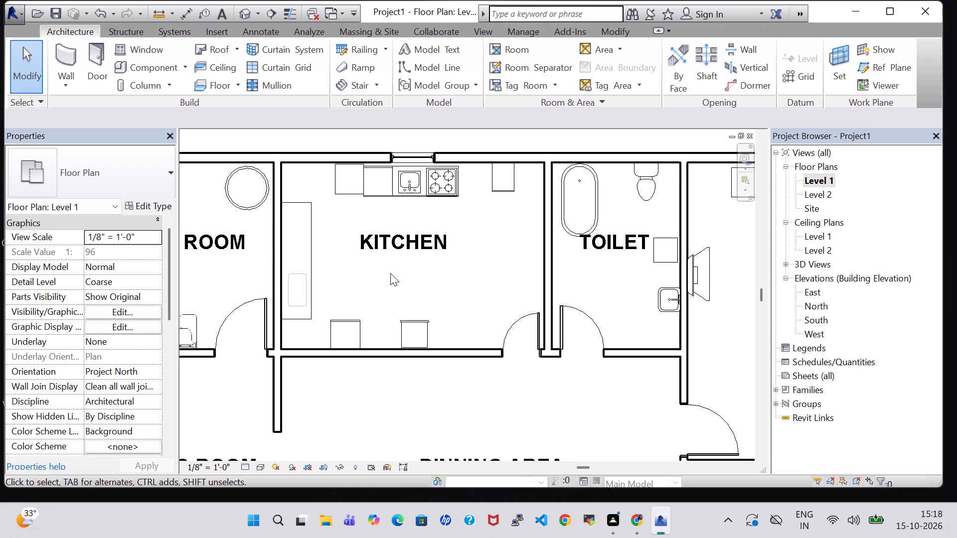
left_click(143, 71)
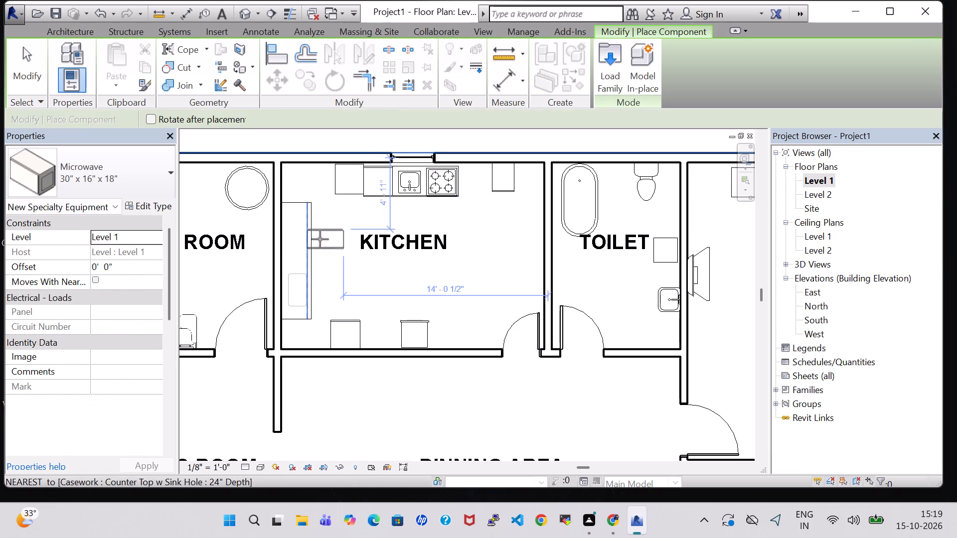
key("space")
key("space")
key("space")
scroll(301, 239, "up", 3)
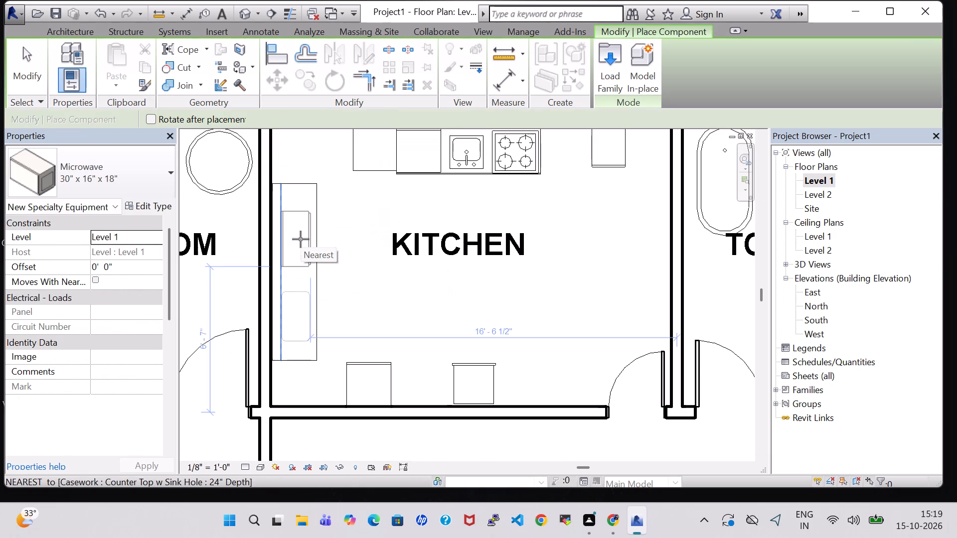
left_click(301, 239)
key("Escape")
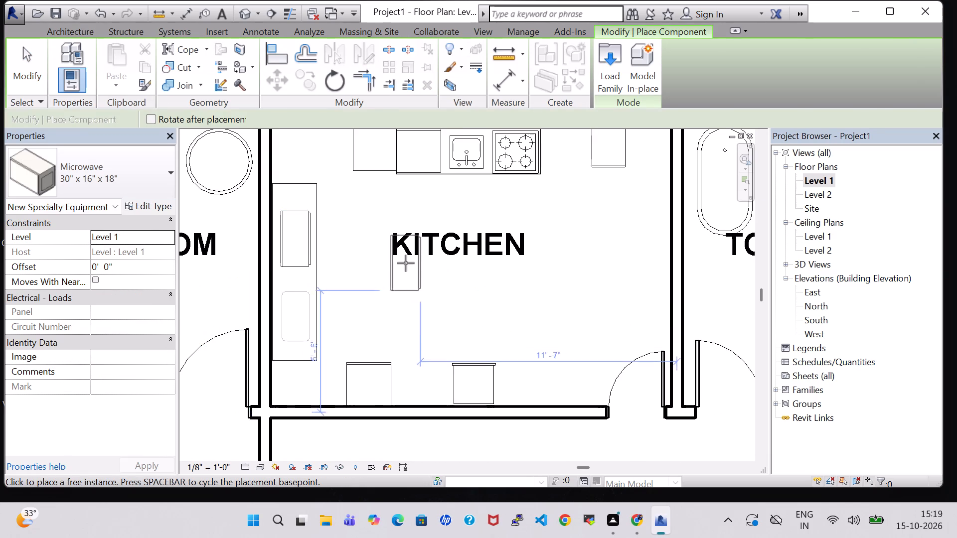
key("Escape")
Set the offset of the microwave on the sink counter top to 1' 0" above Level 1.
left_click(298, 250)
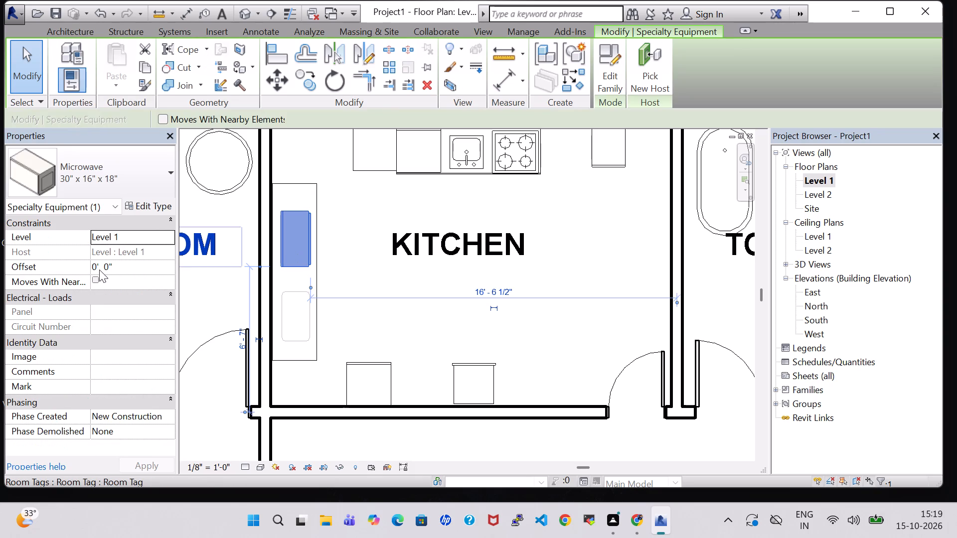
left_click(97, 269)
key("BackSpace")
key("1")
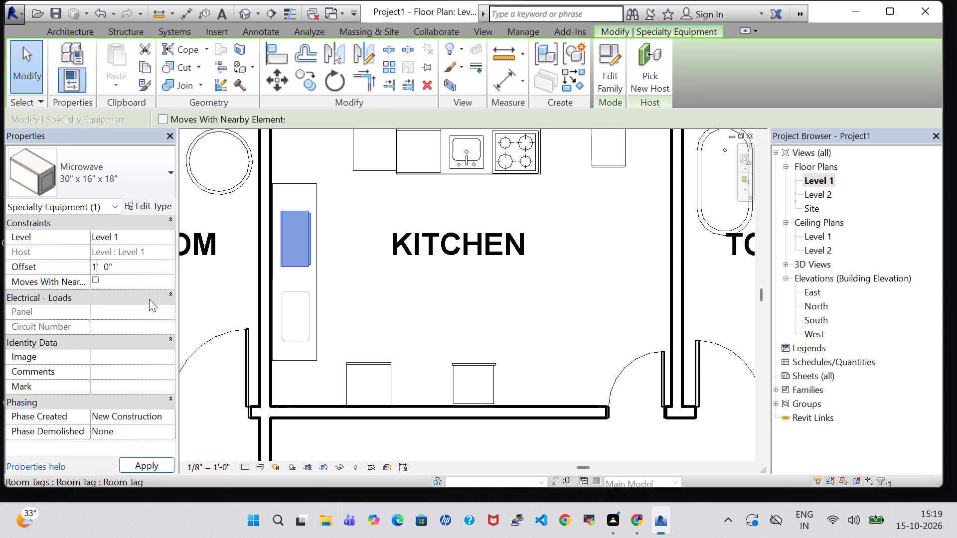
key("Return")
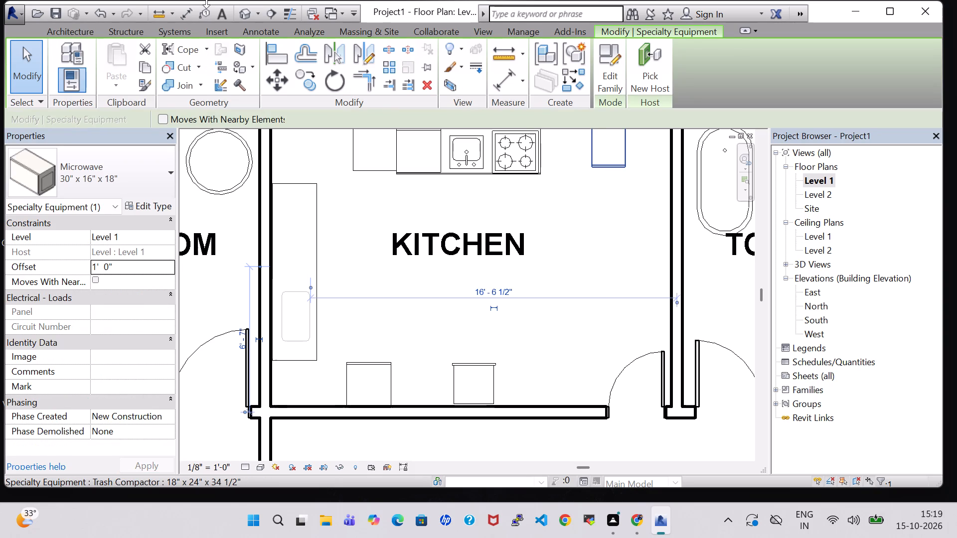
In the 3D view, rotate the microwave above the sink counter top by 180°.
left_click(247, 17)
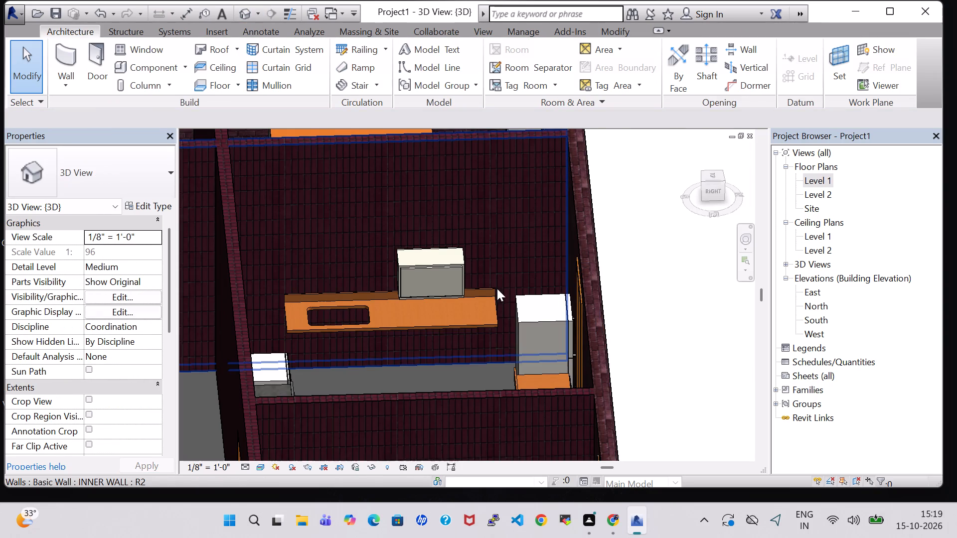
left_click(450, 271)
key("space")
key("space")
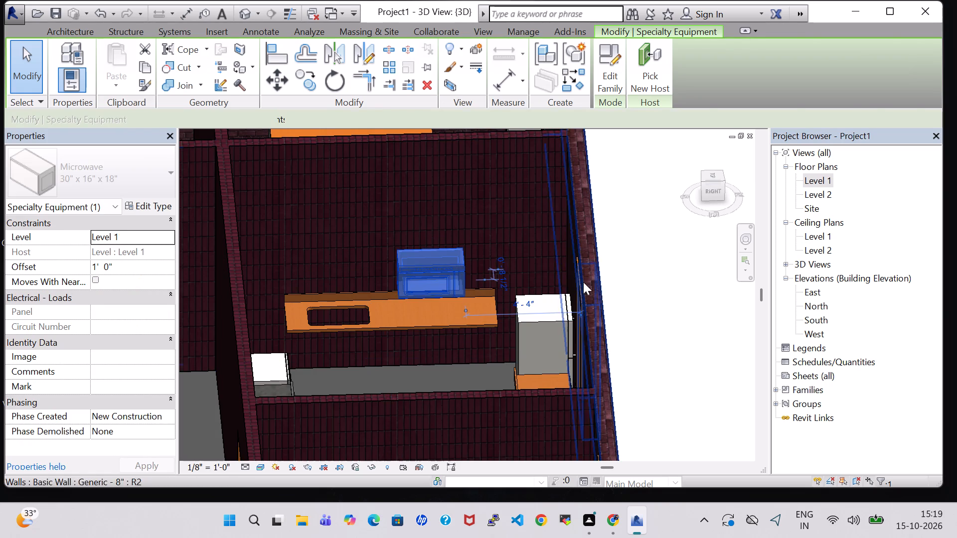
left_click(675, 300)
Examine the kitchen in the 3D view, checking how the microwave and appliances sit in the room.
middle_click_drag(656, 300, 675, 309, "shift")
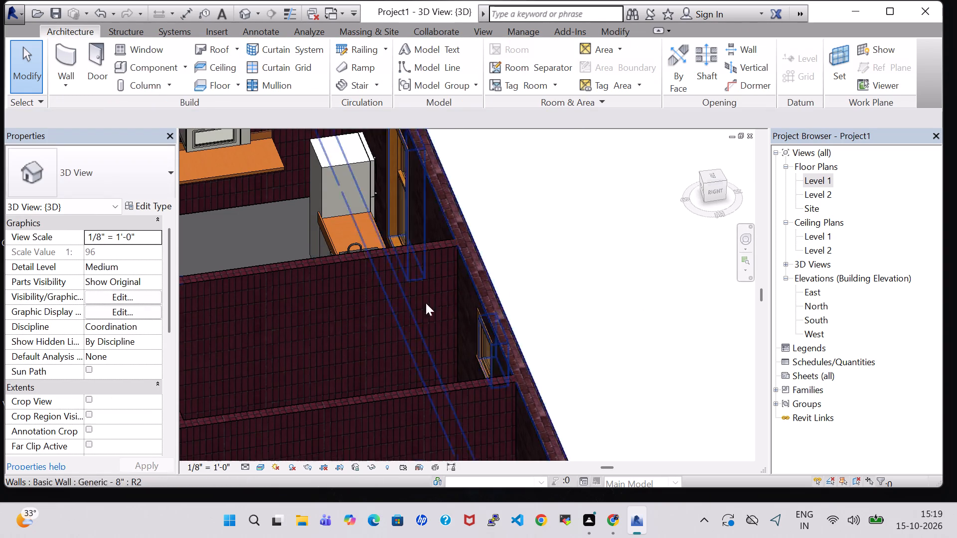
middle_click_drag(257, 229, 538, 294)
middle_click_drag(496, 290, 559, 289, "shift")
middle_click_drag(356, 344, 839, 307)
middle_click_drag(491, 190, 536, 210, "shift")
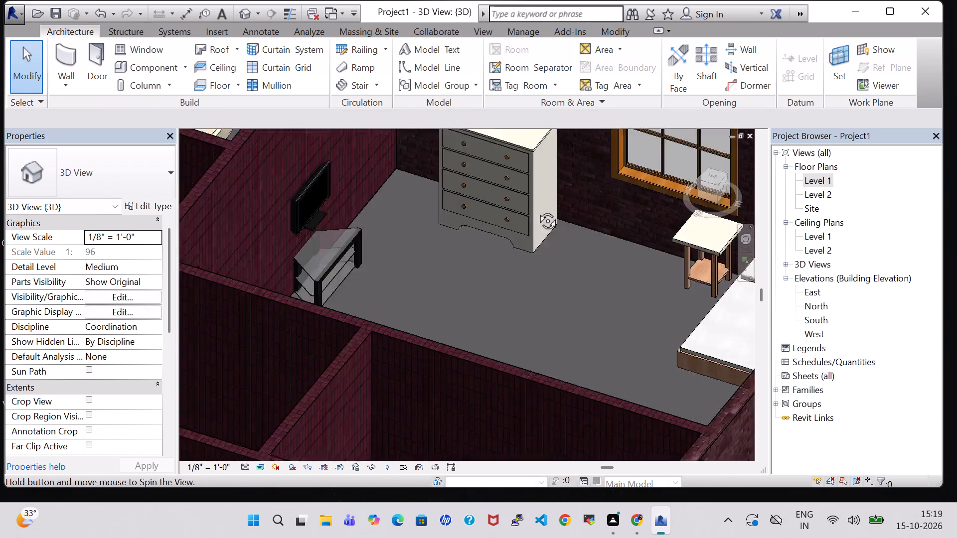
middle_click_drag(536, 210, 598, 274, "shift")
middle_click_drag(319, 218, 779, 309)
scroll(779, 309, "down", 1)
middle_click_drag(250, 188, 771, 212)
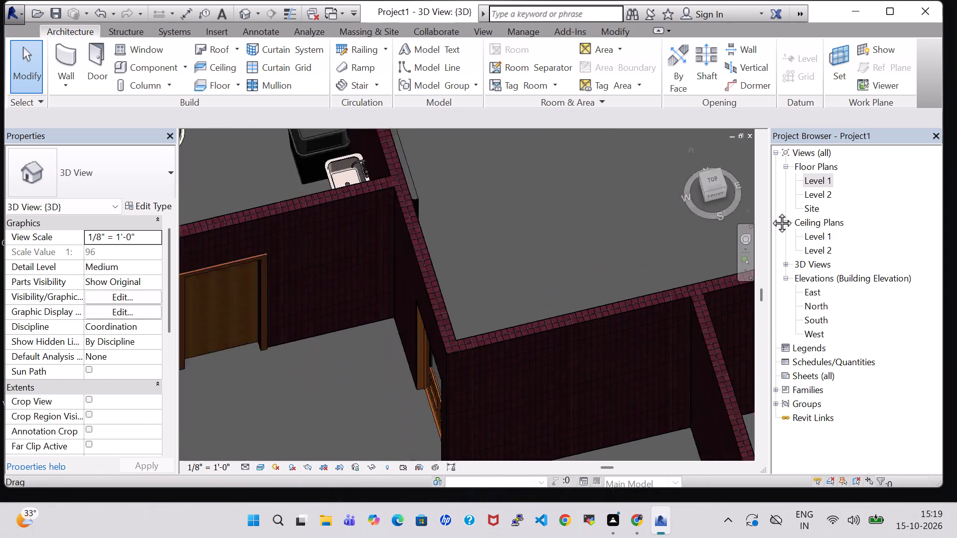
middle_click_drag(771, 212, 887, 222)
middle_click_drag(242, 157, 540, 276)
middle_click_drag(368, 362, 342, 320)
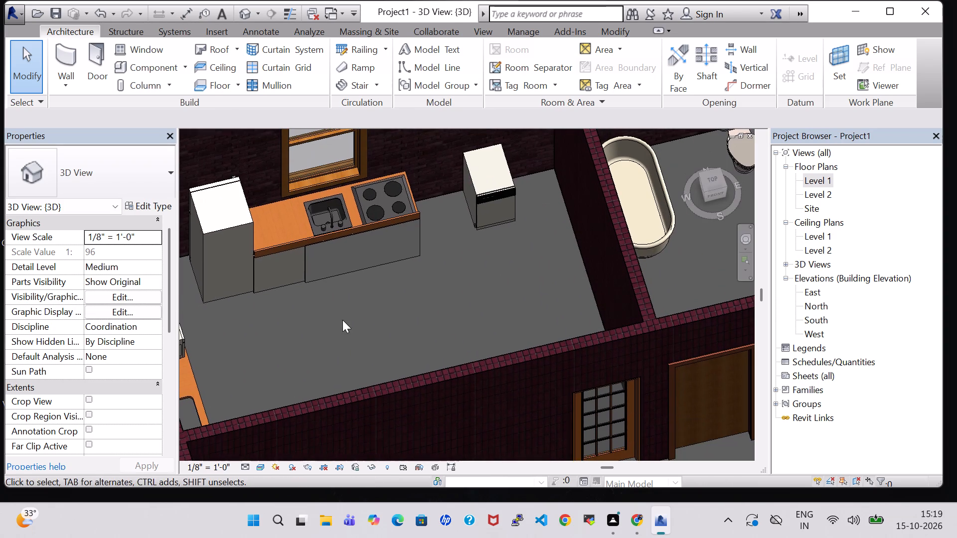
middle_click_drag(343, 320, 331, 316)
middle_click(370, 259)
middle_click(370, 259)
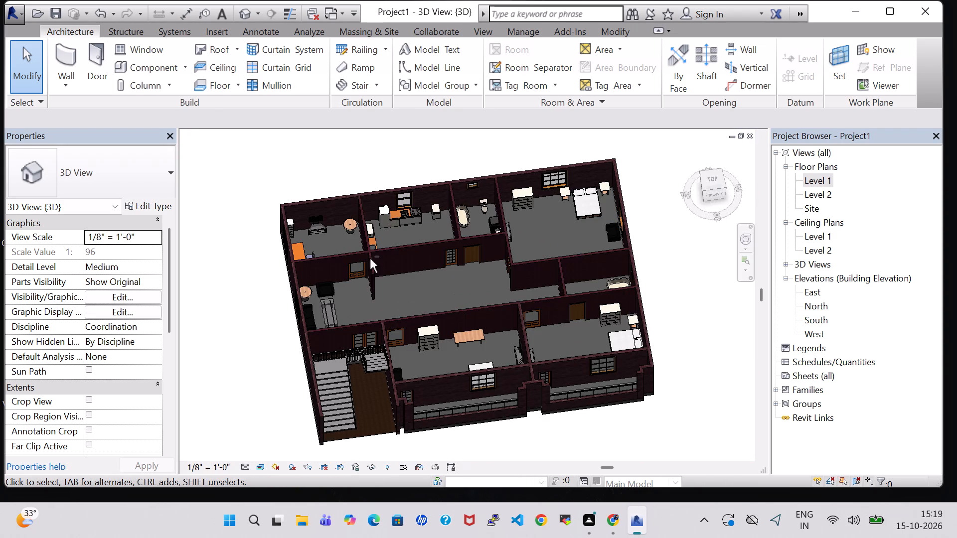
scroll(398, 223, "up", 11)
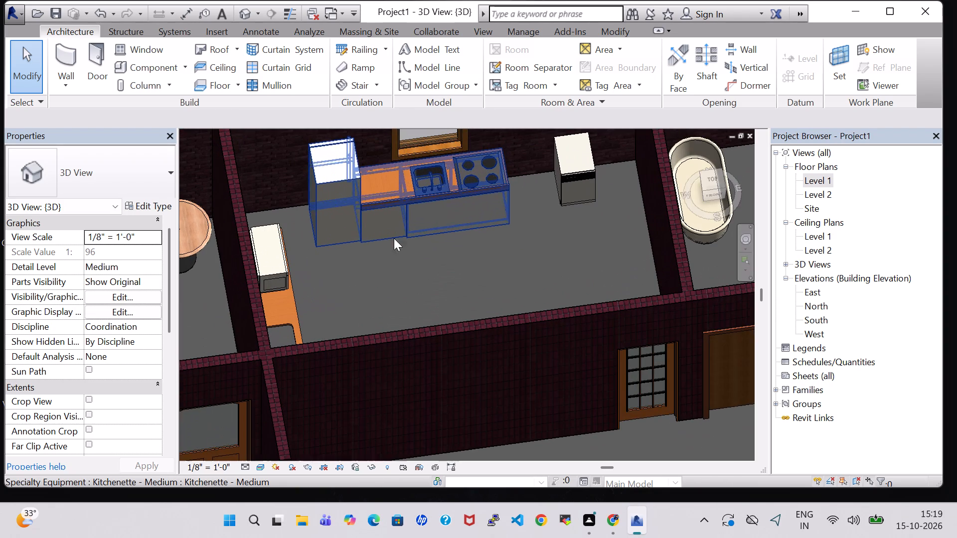
Nudge the microwave along the sink counter top toward the sink hole, stopping just short of it.
middle_click_drag(393, 269, 382, 269, "shift")
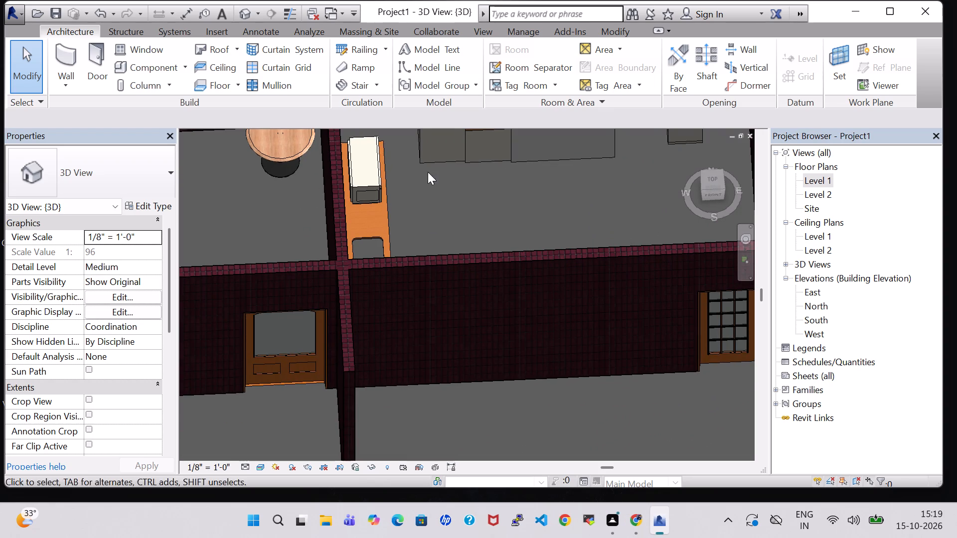
middle_click_drag(428, 172, 436, 194)
left_click(368, 197)
left_click(375, 210)
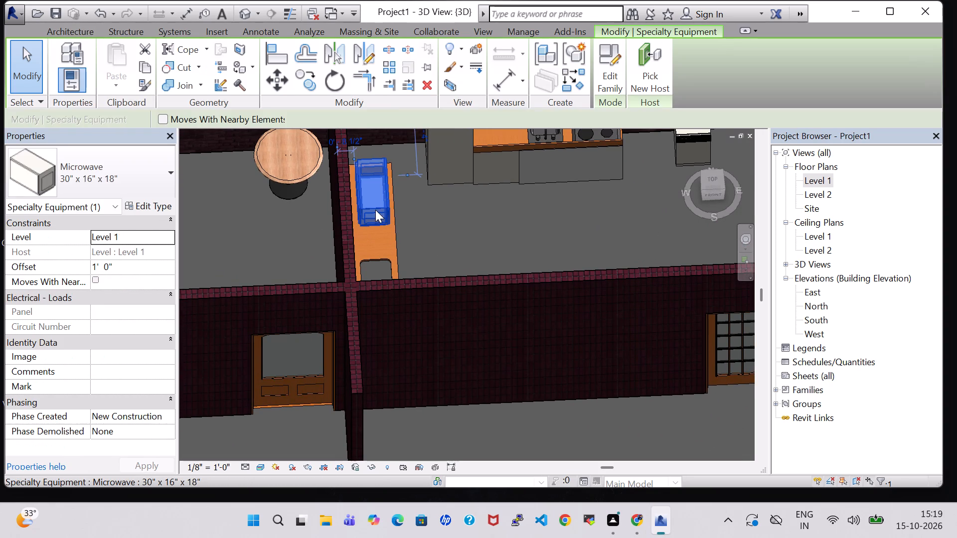
key("Down")
key("Down")
key("Down")
key("Down")
key("Down")
key("Down")
key("Down")
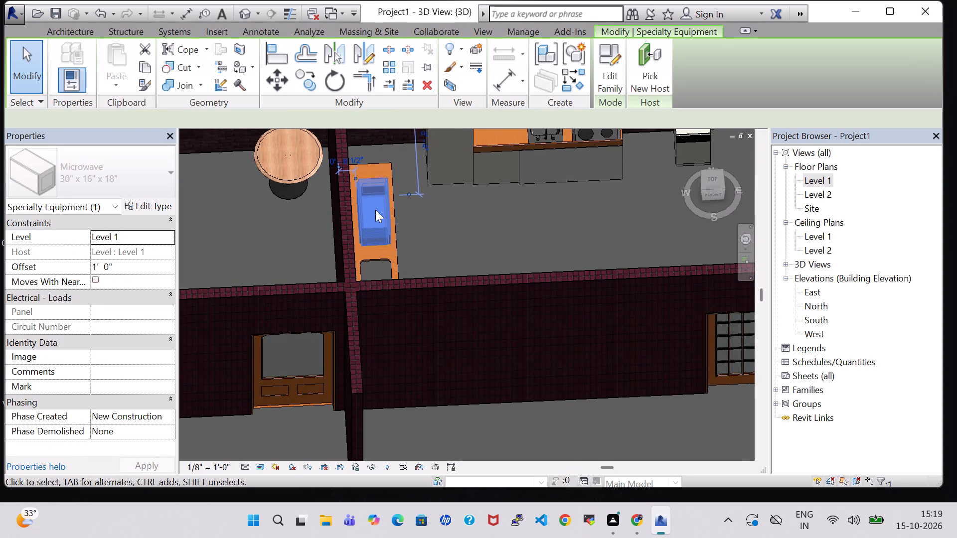
key("Down")
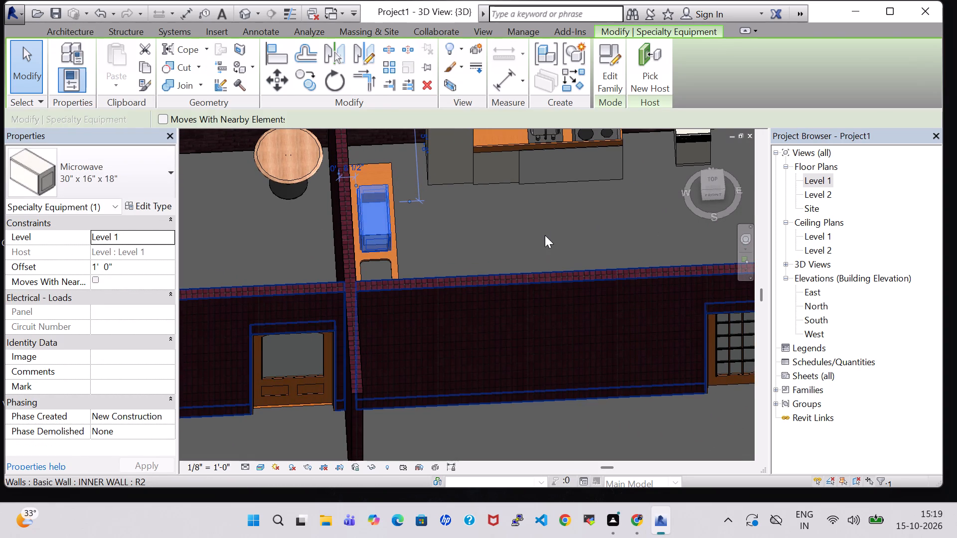
left_click(535, 231)
Examine the kitchen and neighbouring rooms from the hall side in the 3D view.
middle_click_drag(549, 247, 529, 241, "shift")
middle_click_drag(589, 330, 358, 309)
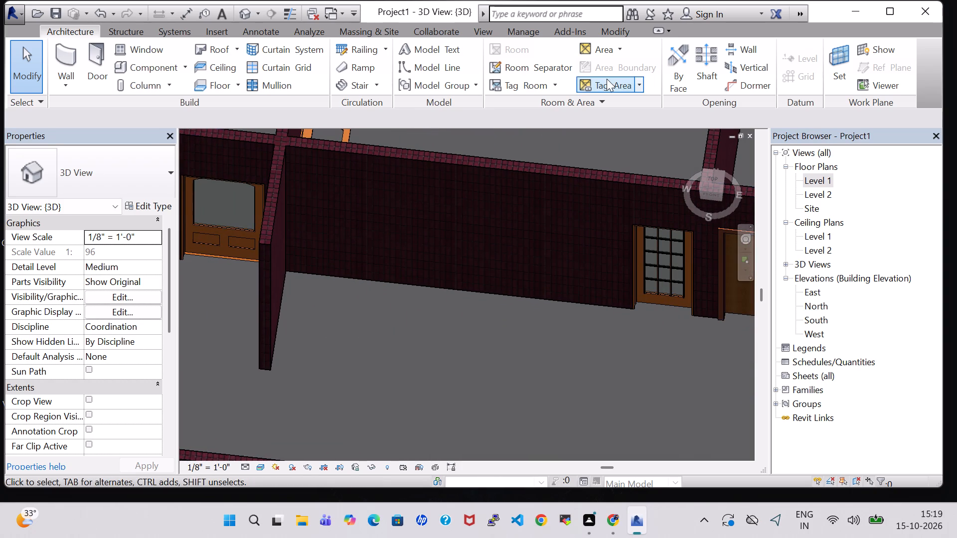
middle_click_drag(598, 152, 594, 182, "shift")
middle_click_drag(583, 324, 223, 470)
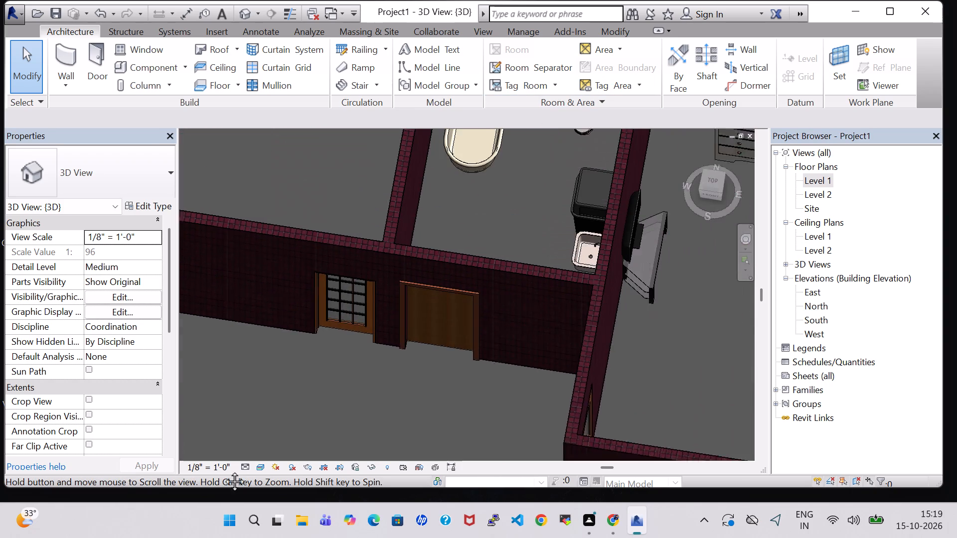
middle_click_drag(223, 470, 357, 487)
scroll(392, 198, "down", 5)
middle_click_drag(392, 198, 351, 186, "shift")
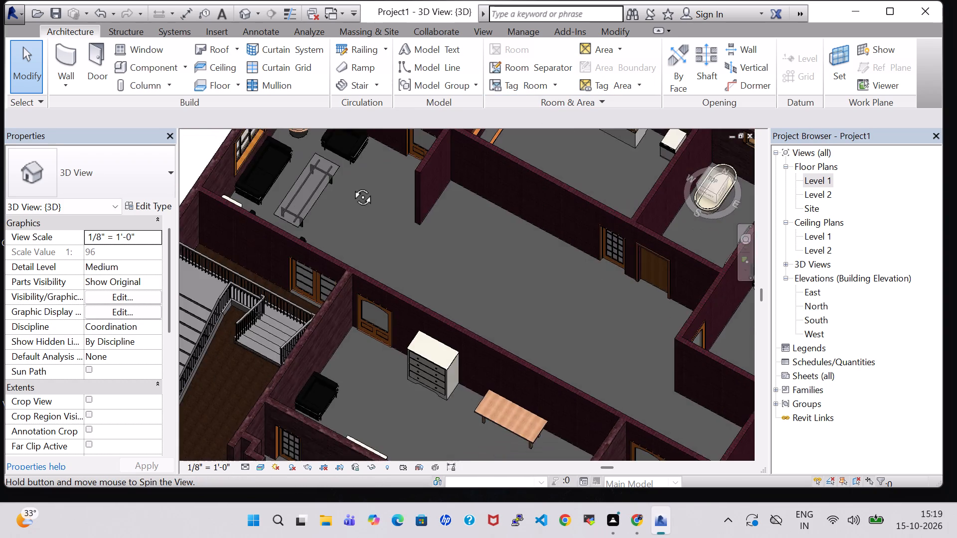
middle_click_drag(351, 186, 375, 181, "shift")
middle_click_drag(487, 312, 331, 315)
middle_click_drag(329, 185, 306, 174)
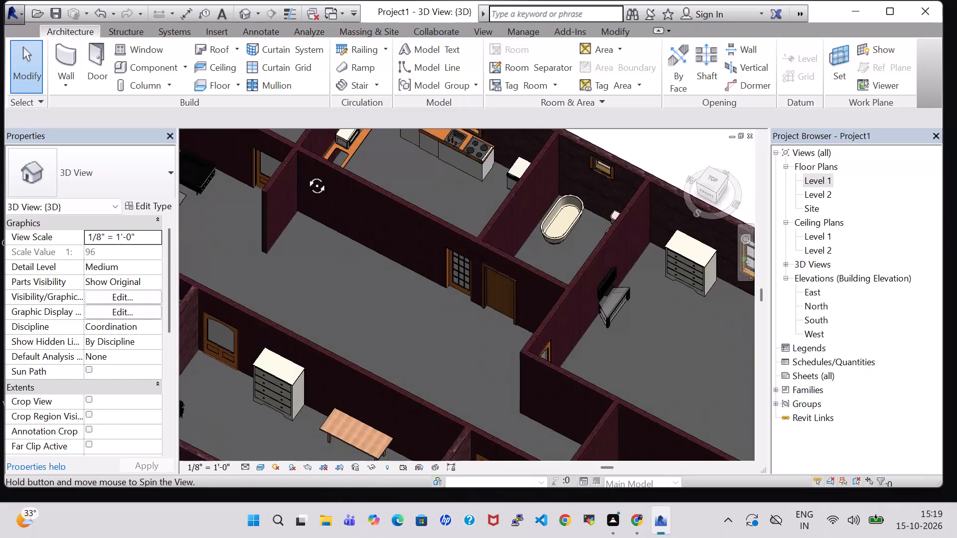
middle_click_drag(306, 174, 305, 147)
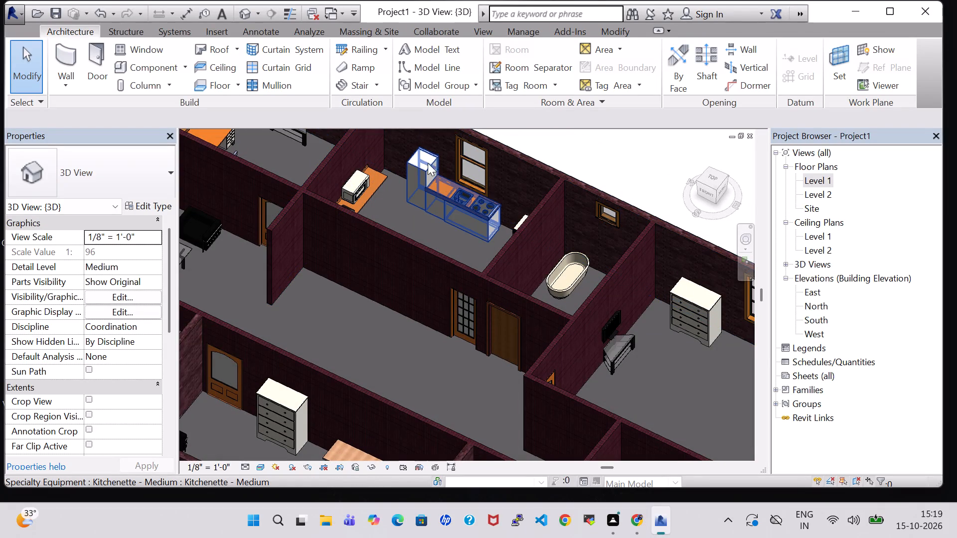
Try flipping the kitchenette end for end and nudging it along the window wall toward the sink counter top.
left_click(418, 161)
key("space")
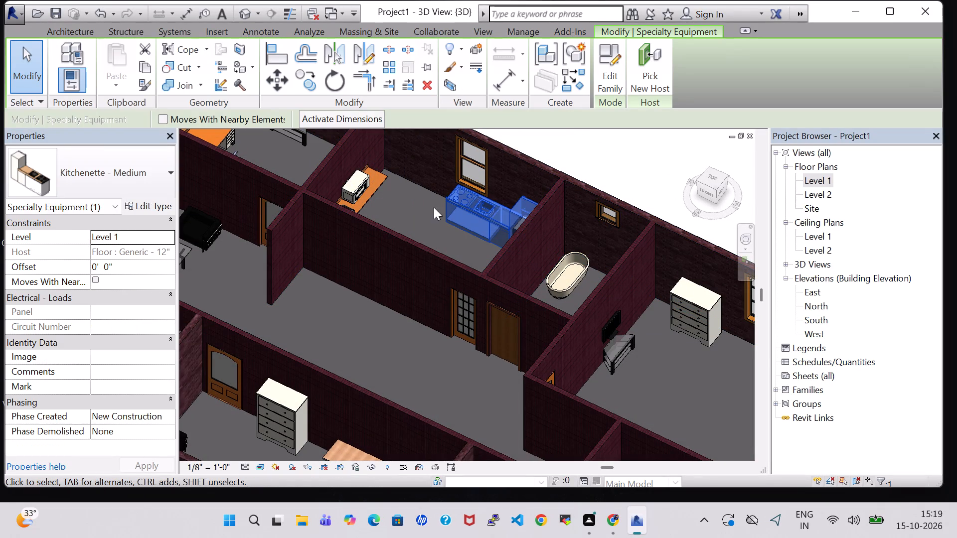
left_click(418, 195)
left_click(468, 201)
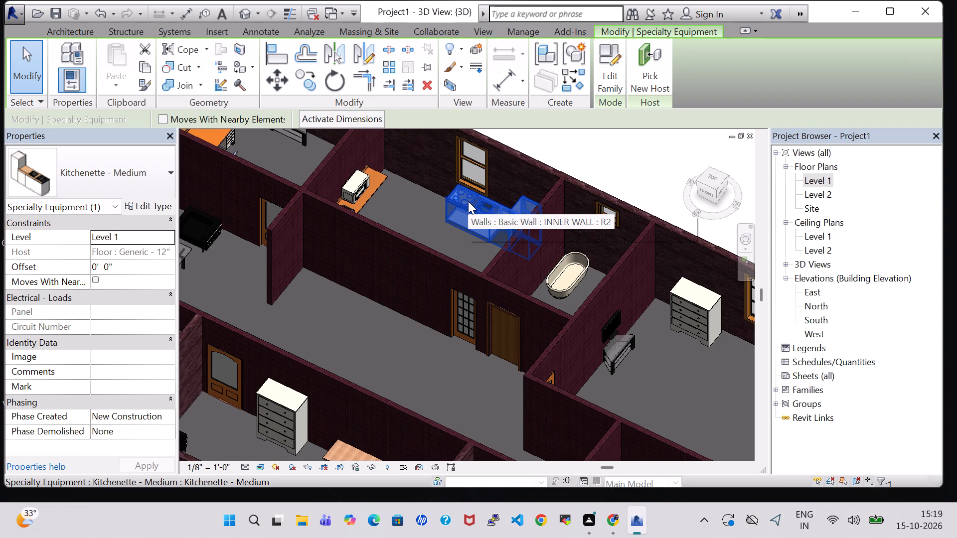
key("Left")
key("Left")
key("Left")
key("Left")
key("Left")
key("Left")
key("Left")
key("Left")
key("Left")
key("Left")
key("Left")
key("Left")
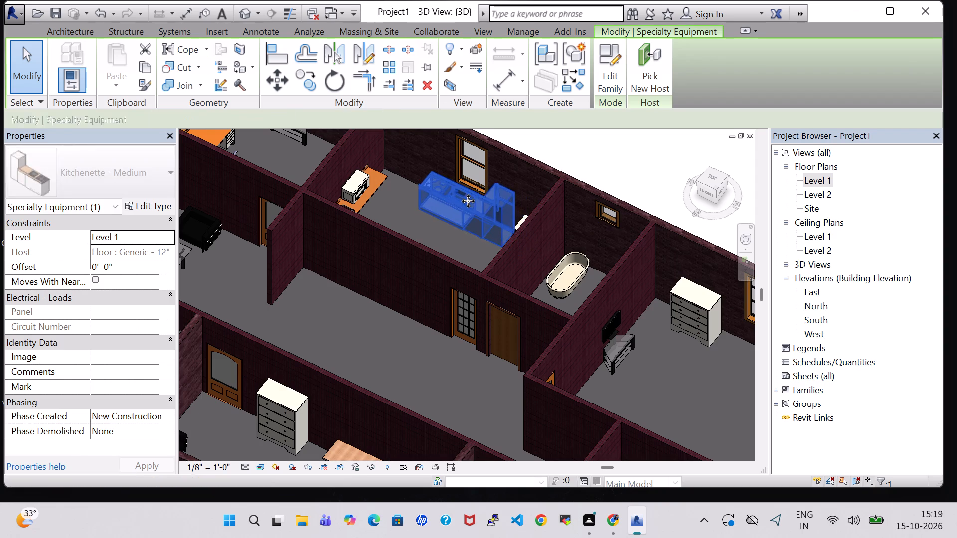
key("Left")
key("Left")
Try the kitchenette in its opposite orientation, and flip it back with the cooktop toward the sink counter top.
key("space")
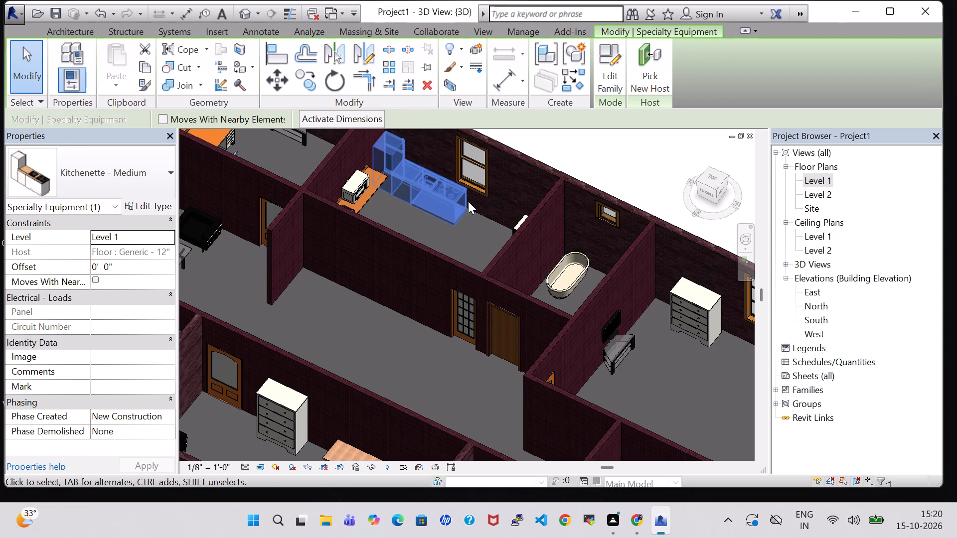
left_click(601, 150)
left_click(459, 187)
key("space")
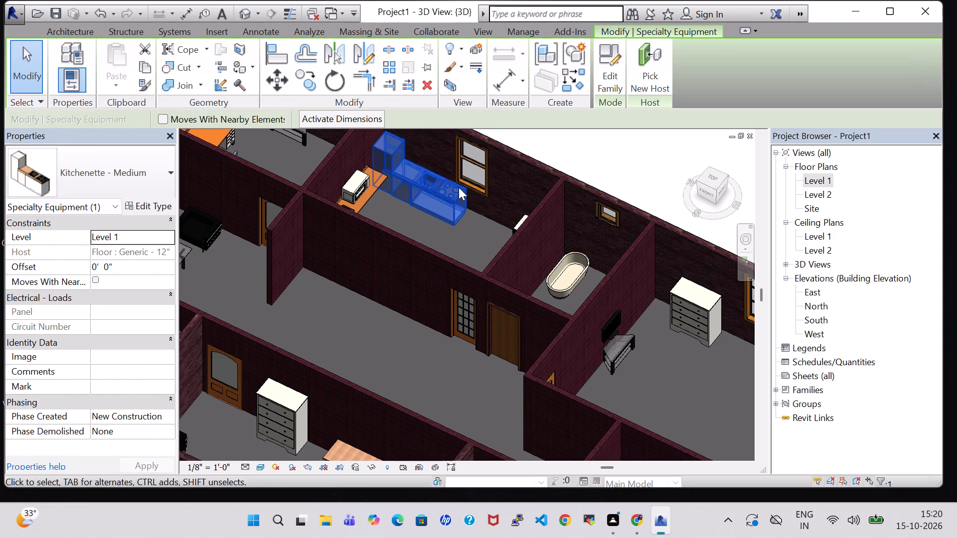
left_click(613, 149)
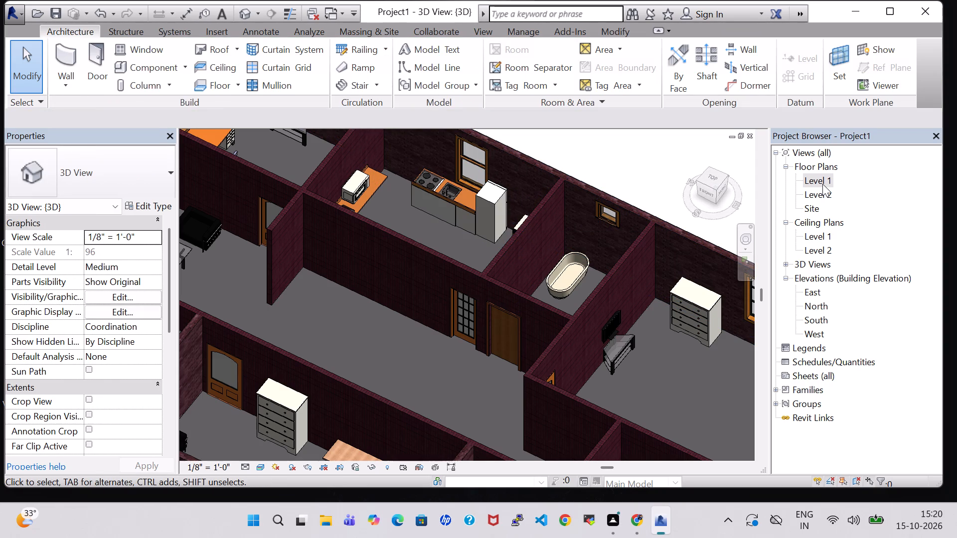
On the Level 1 floor plan, delete the kitchenette at the kitchen's window wall.
double_click(822, 184)
scroll(583, 207, "down", 1)
scroll(478, 212, "down", 1)
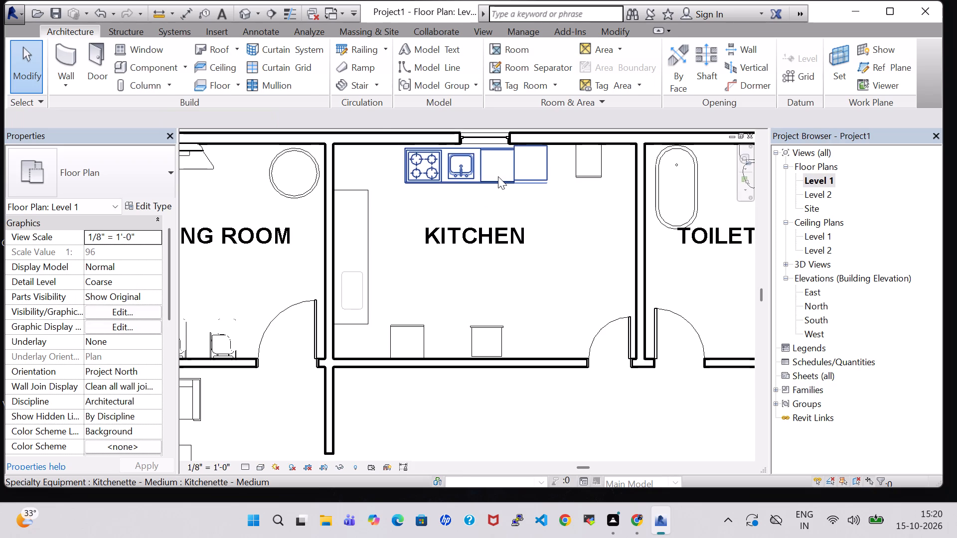
left_click(498, 176)
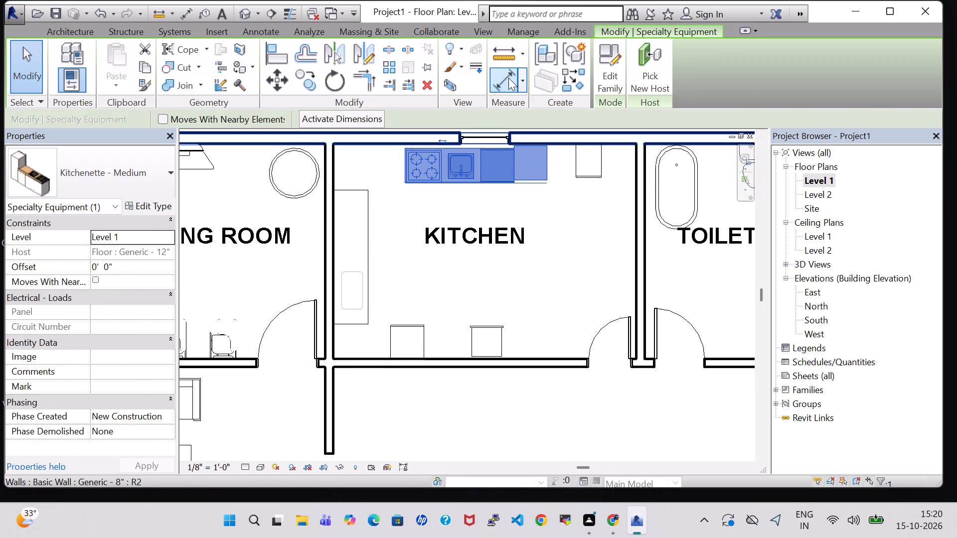
key("Delete")
Place a Kitchenette - Medium against the kitchen's window wall below the window, with its cooktop end nearest the sink counter top.
left_click(134, 61)
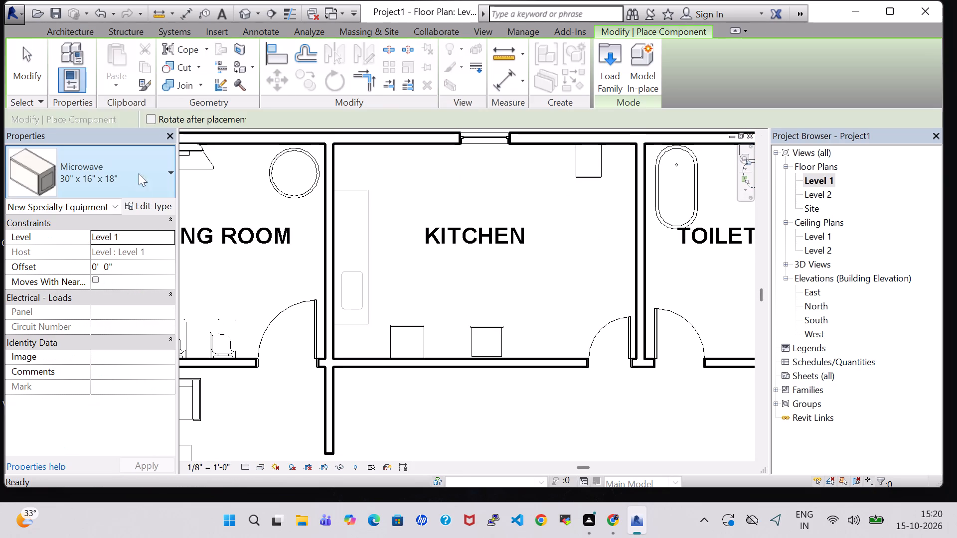
left_click(135, 179)
scroll(105, 296, "down", 3)
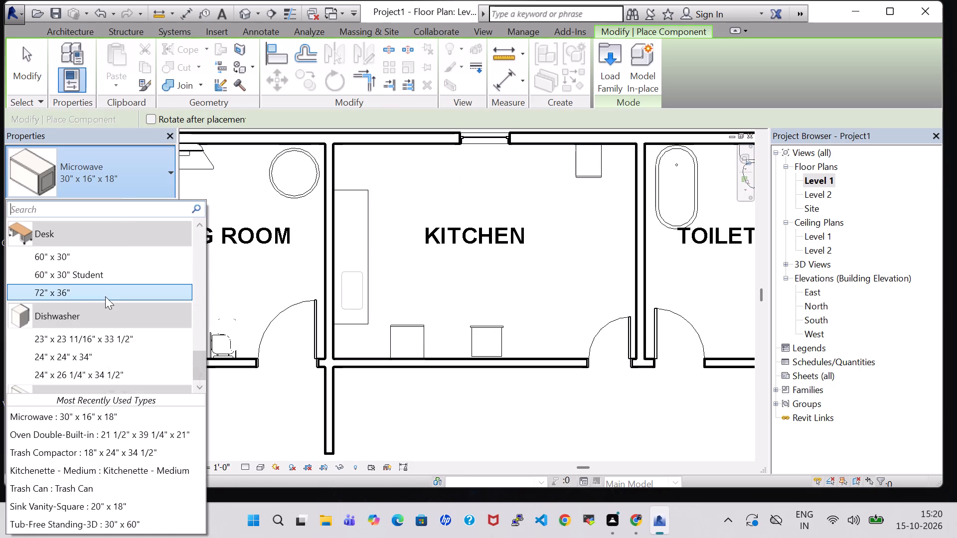
scroll(105, 296, "down", 2)
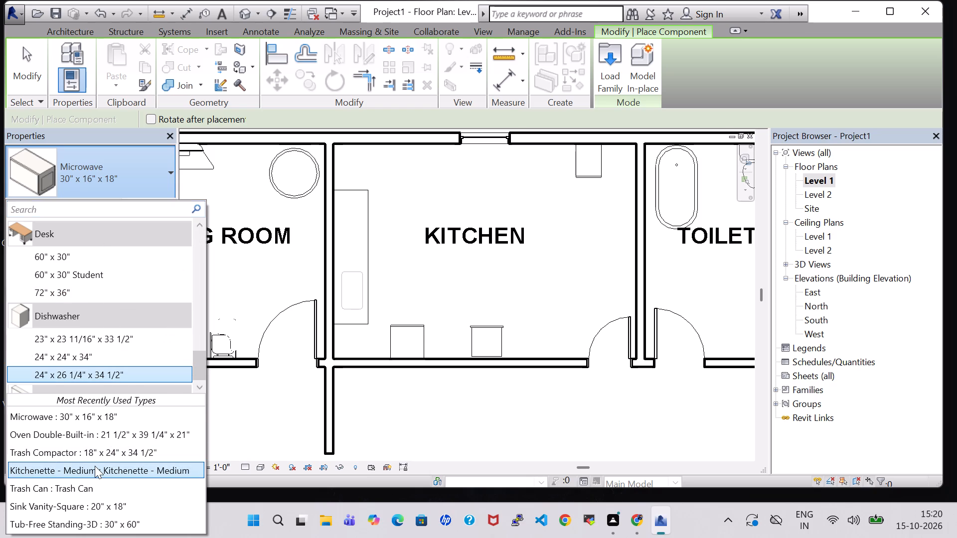
left_click(95, 466)
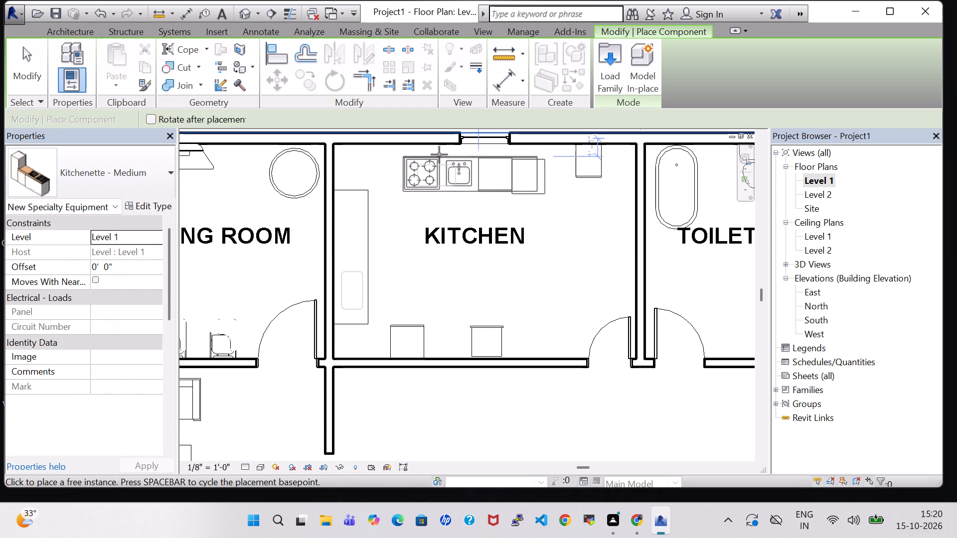
left_click(439, 149)
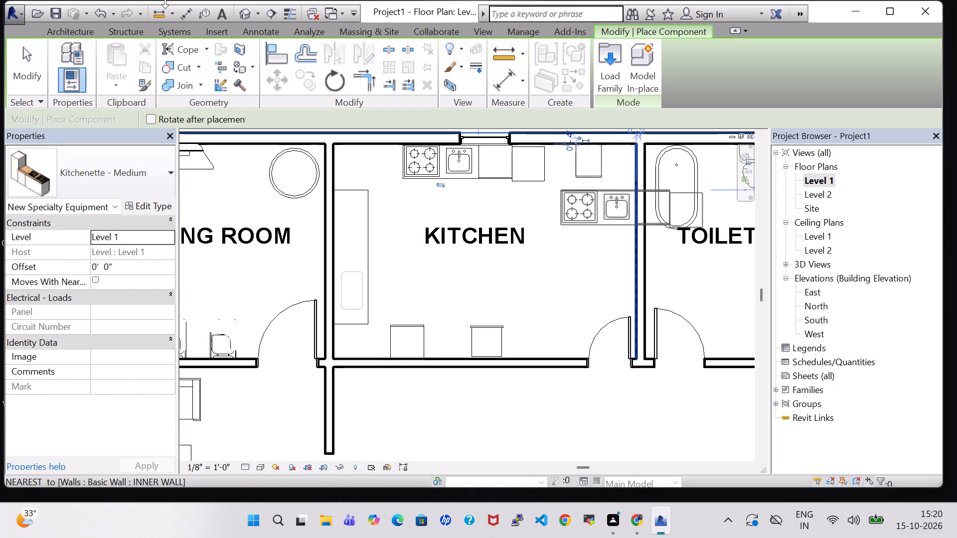
key("Escape")
key("Escape")
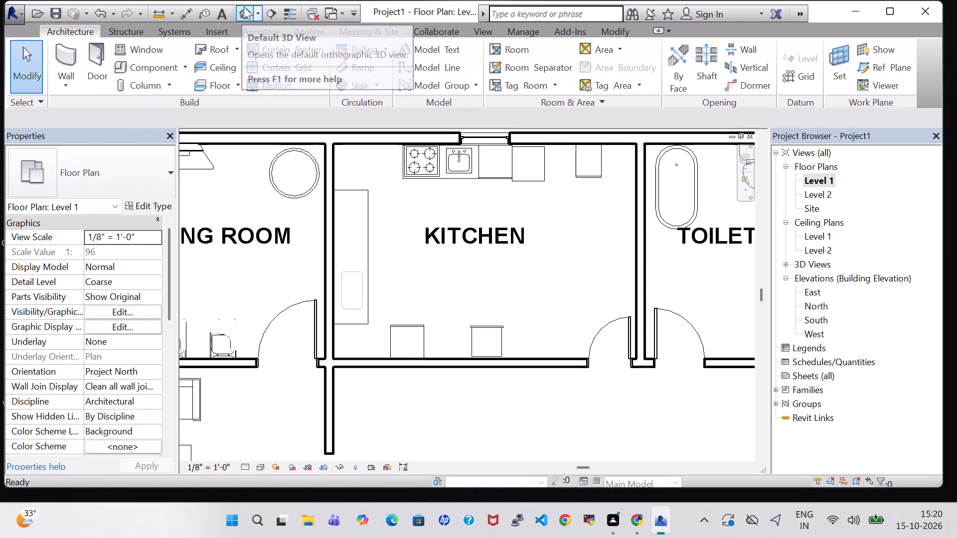
In the default 3D view, nudge the kitchenette slightly along the window wall toward the freestanding appliance near the toilet partition.
left_click(244, 6)
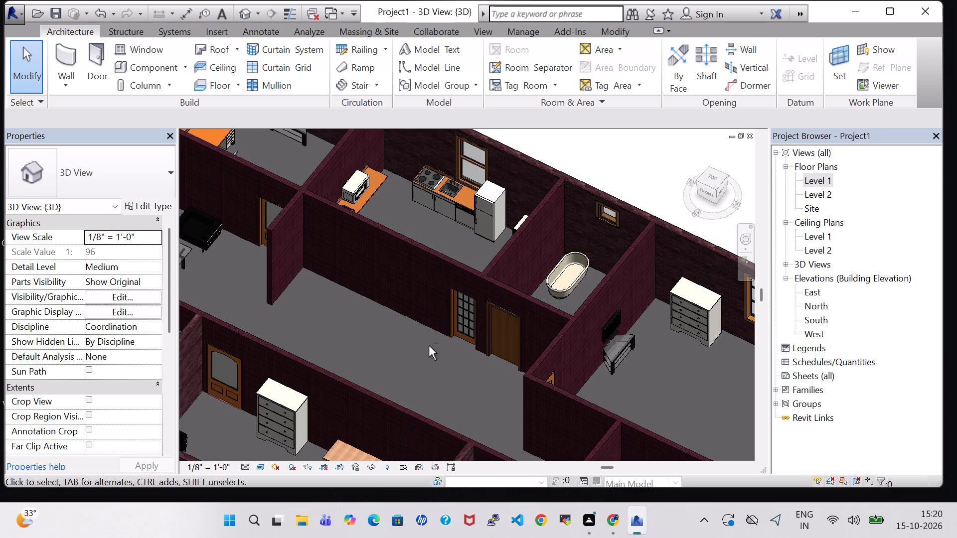
middle_click_drag(430, 351, 463, 354, "shift")
middle_click_drag(458, 167, 490, 177, "shift")
middle_click_drag(374, 150, 668, 168)
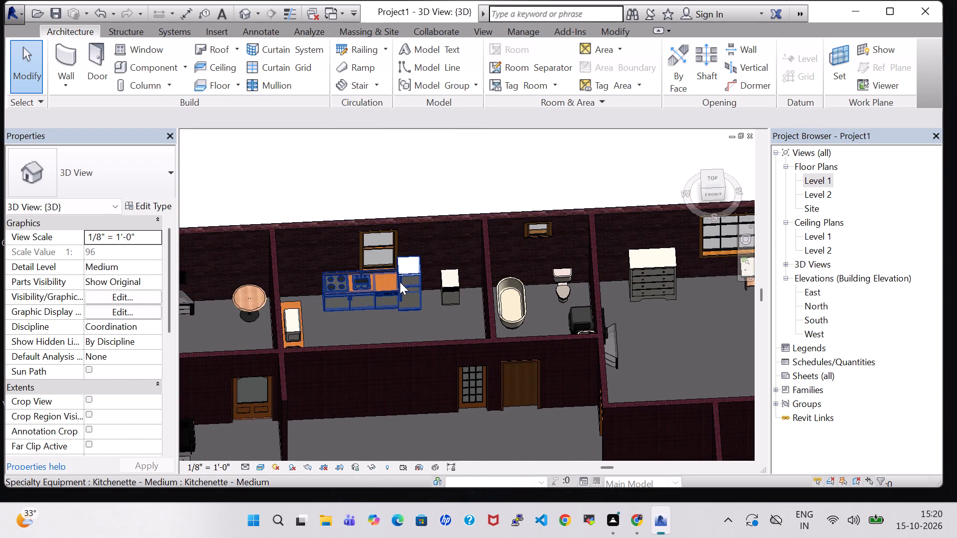
left_click(400, 282)
key("Right")
key("Right")
key("Right")
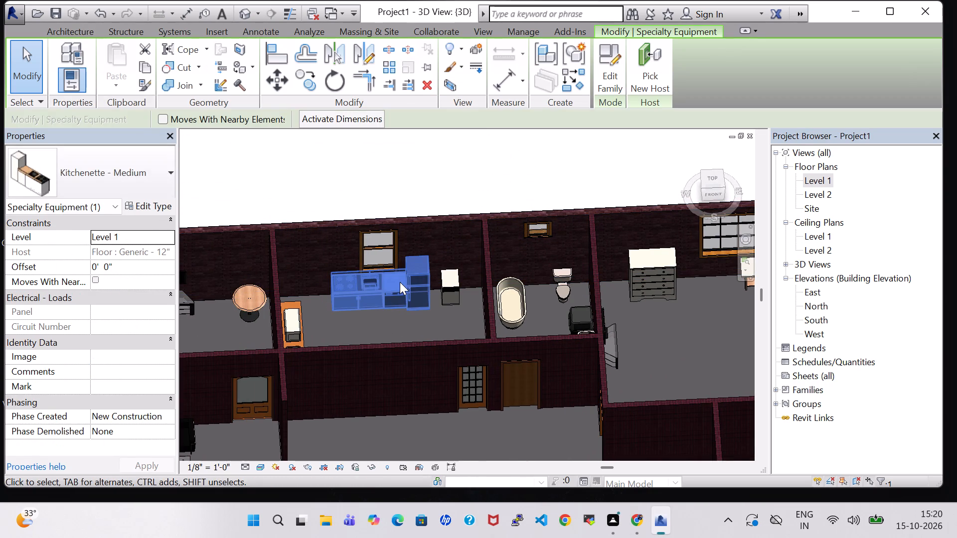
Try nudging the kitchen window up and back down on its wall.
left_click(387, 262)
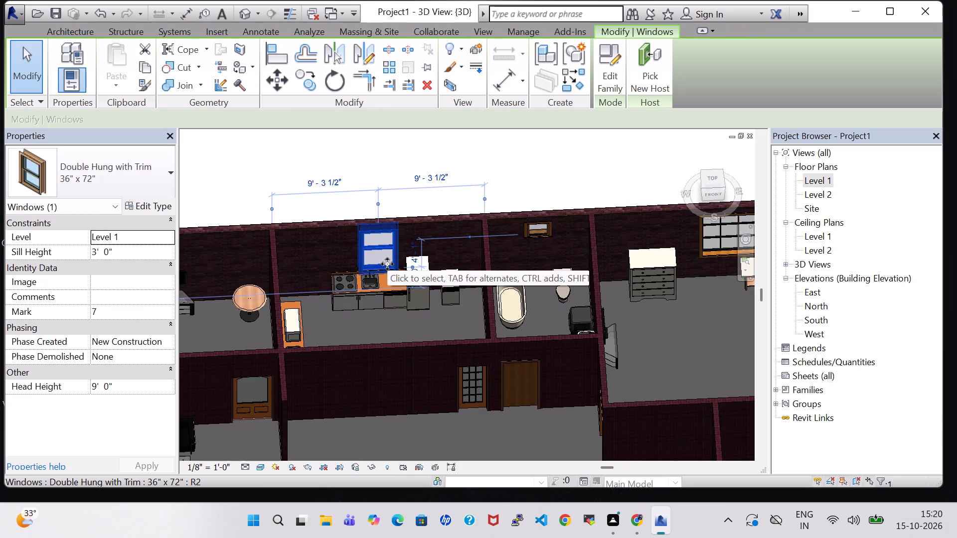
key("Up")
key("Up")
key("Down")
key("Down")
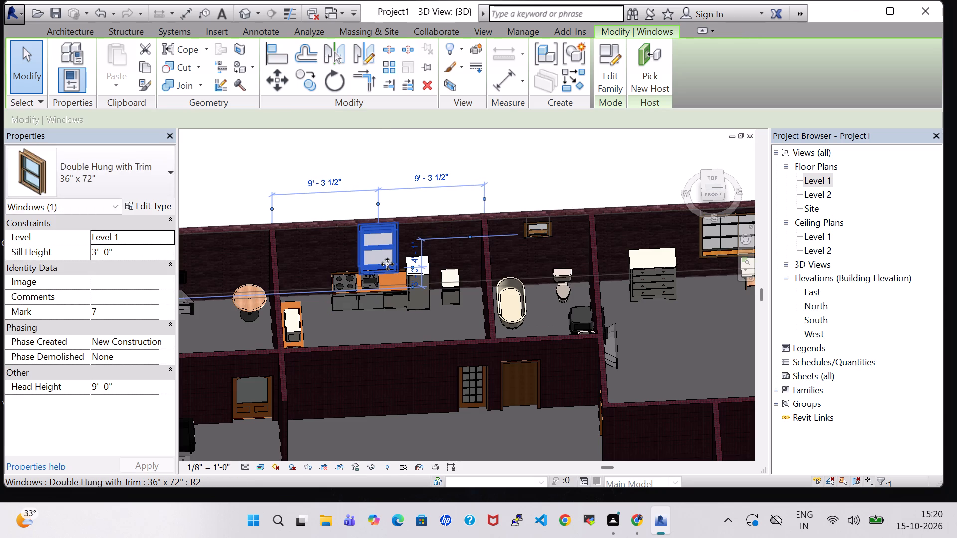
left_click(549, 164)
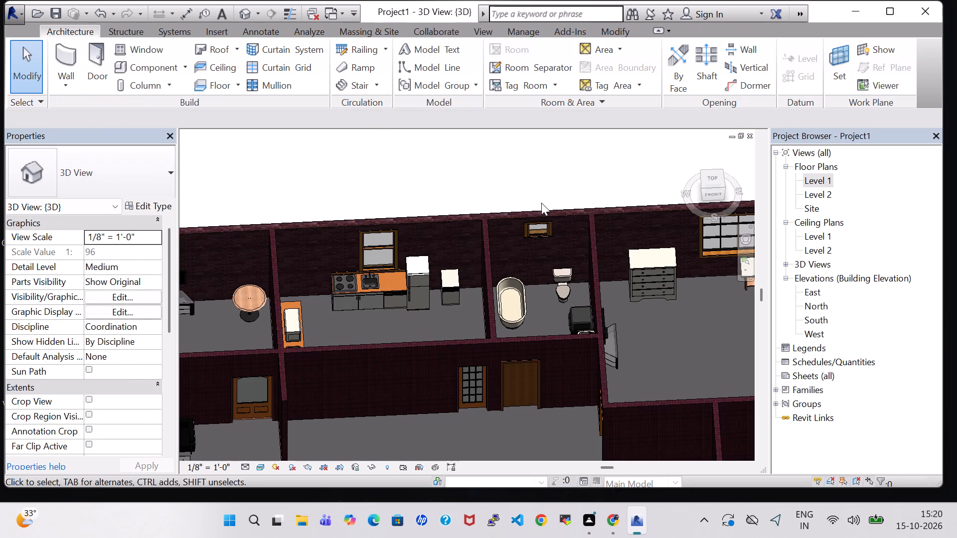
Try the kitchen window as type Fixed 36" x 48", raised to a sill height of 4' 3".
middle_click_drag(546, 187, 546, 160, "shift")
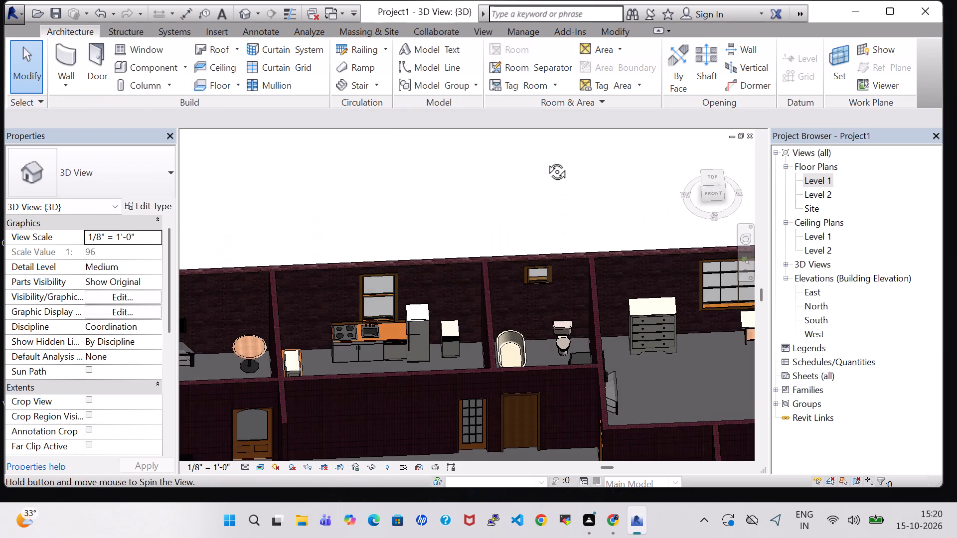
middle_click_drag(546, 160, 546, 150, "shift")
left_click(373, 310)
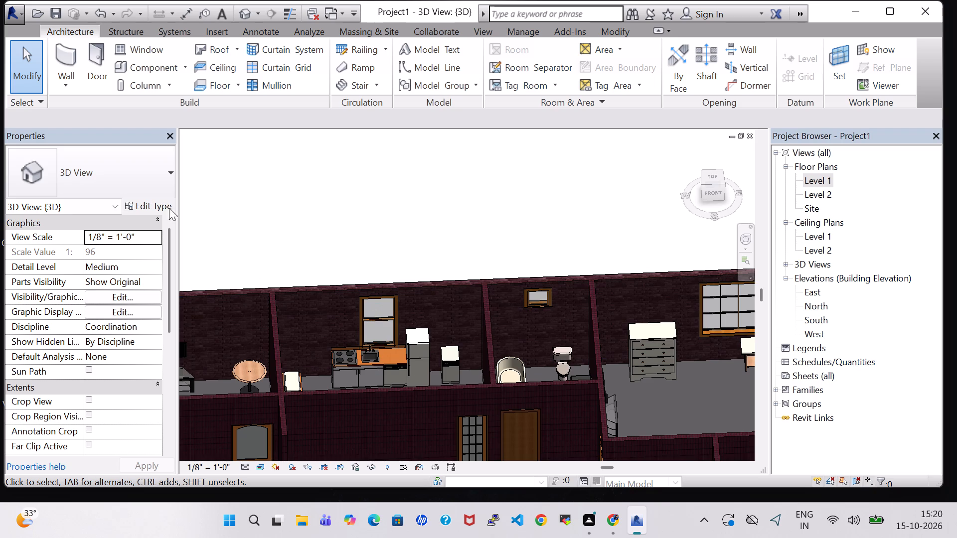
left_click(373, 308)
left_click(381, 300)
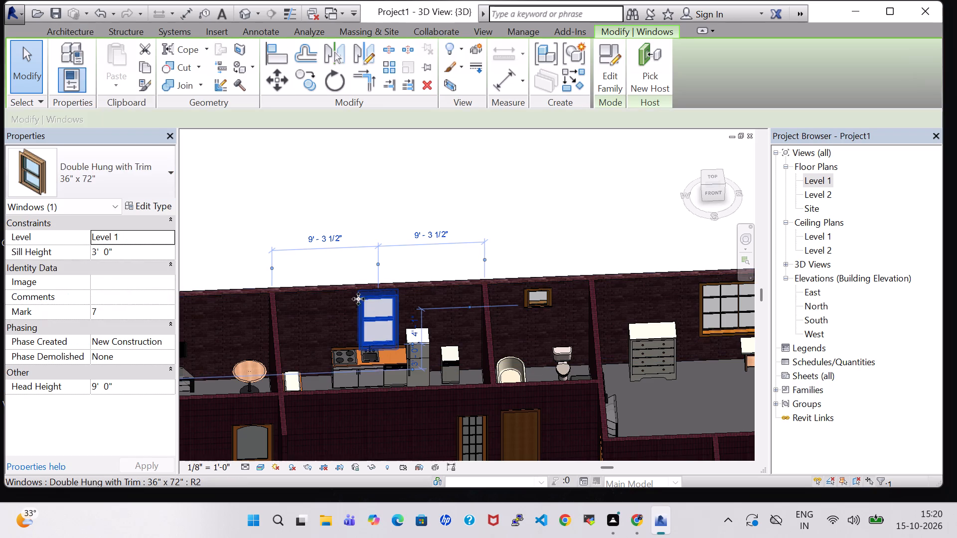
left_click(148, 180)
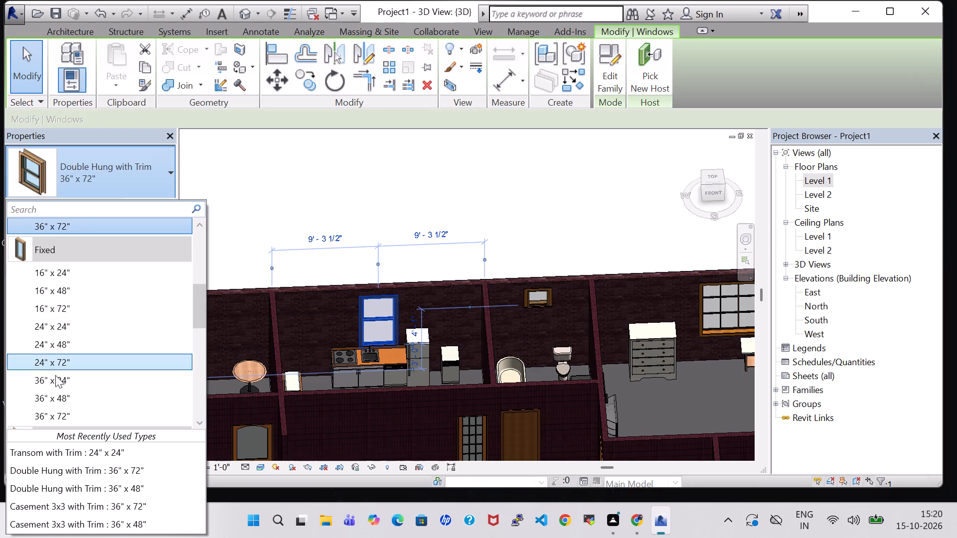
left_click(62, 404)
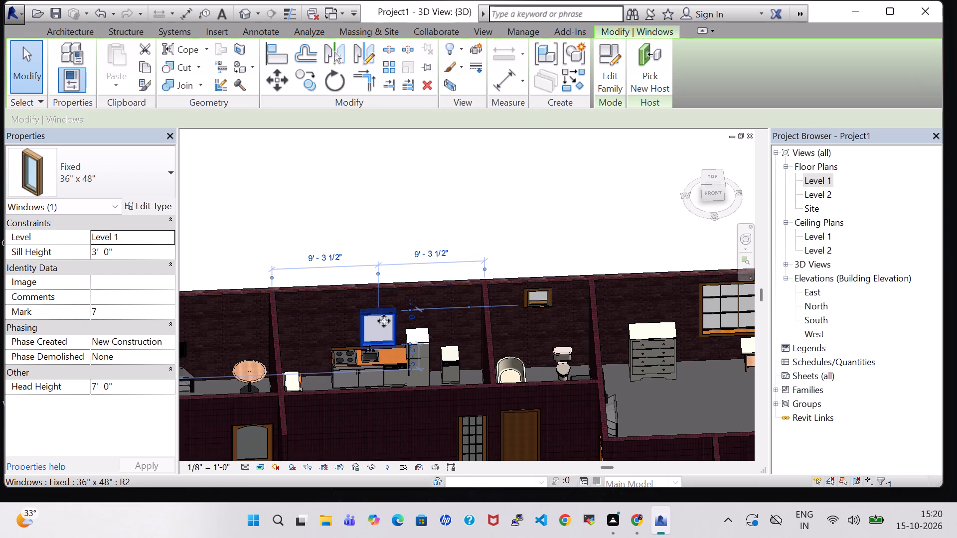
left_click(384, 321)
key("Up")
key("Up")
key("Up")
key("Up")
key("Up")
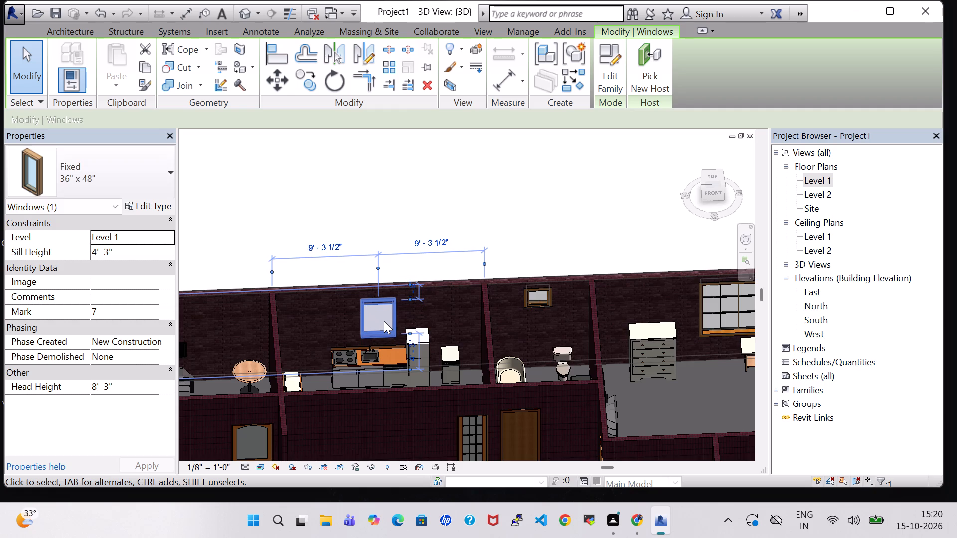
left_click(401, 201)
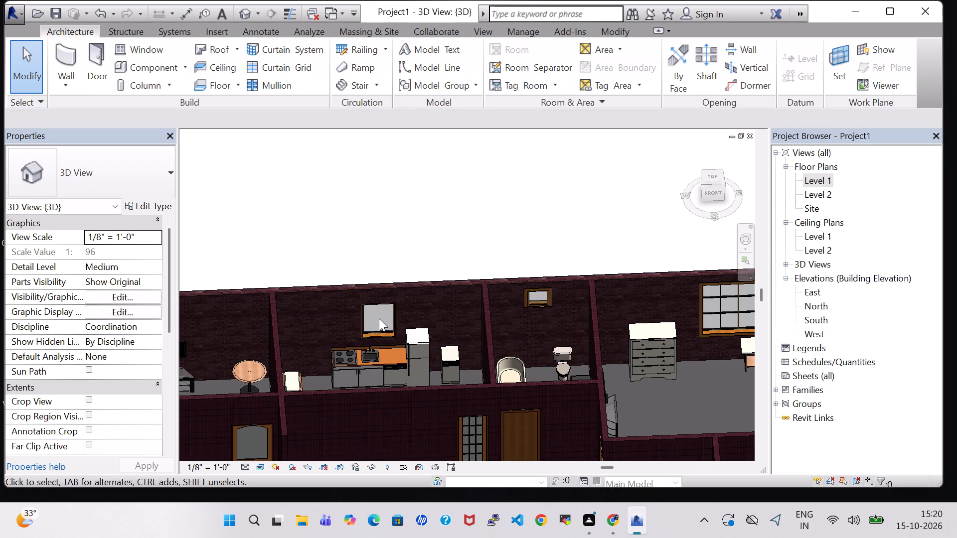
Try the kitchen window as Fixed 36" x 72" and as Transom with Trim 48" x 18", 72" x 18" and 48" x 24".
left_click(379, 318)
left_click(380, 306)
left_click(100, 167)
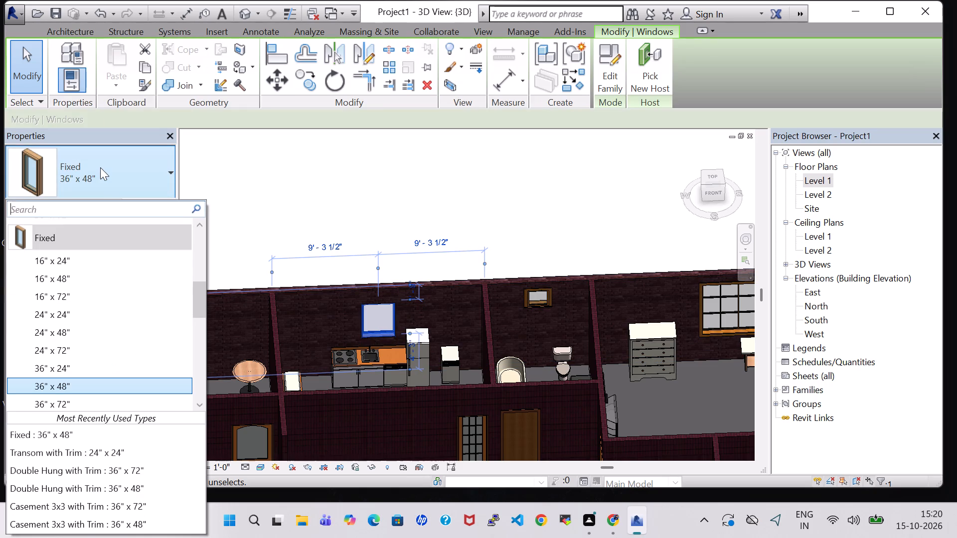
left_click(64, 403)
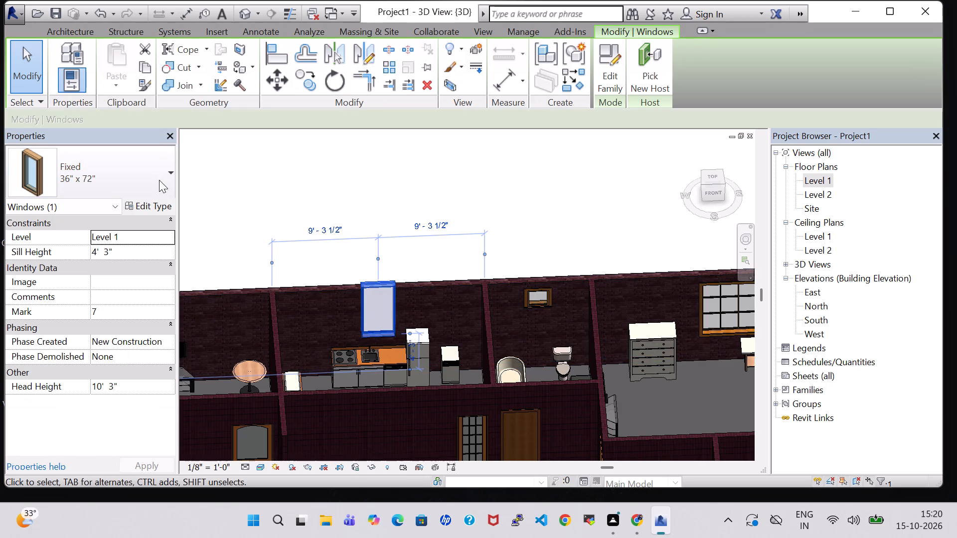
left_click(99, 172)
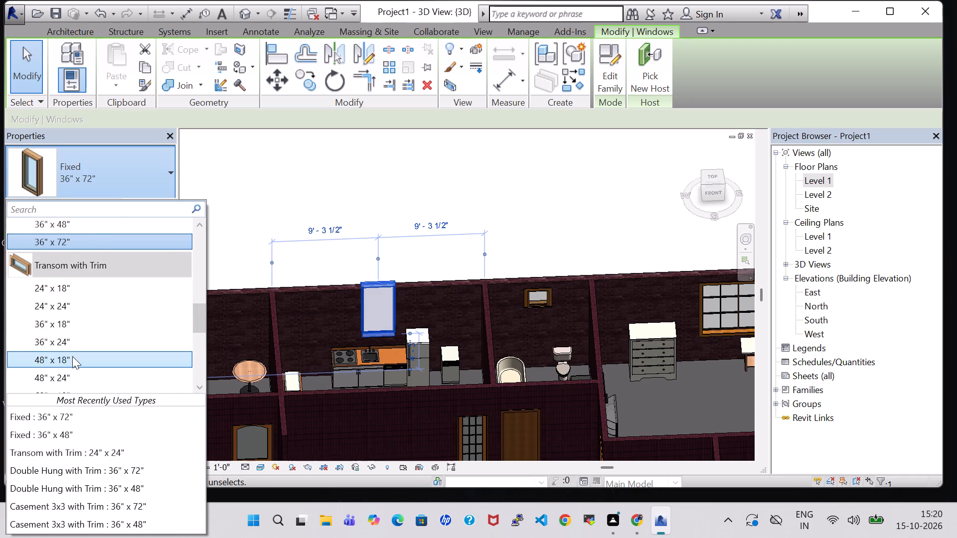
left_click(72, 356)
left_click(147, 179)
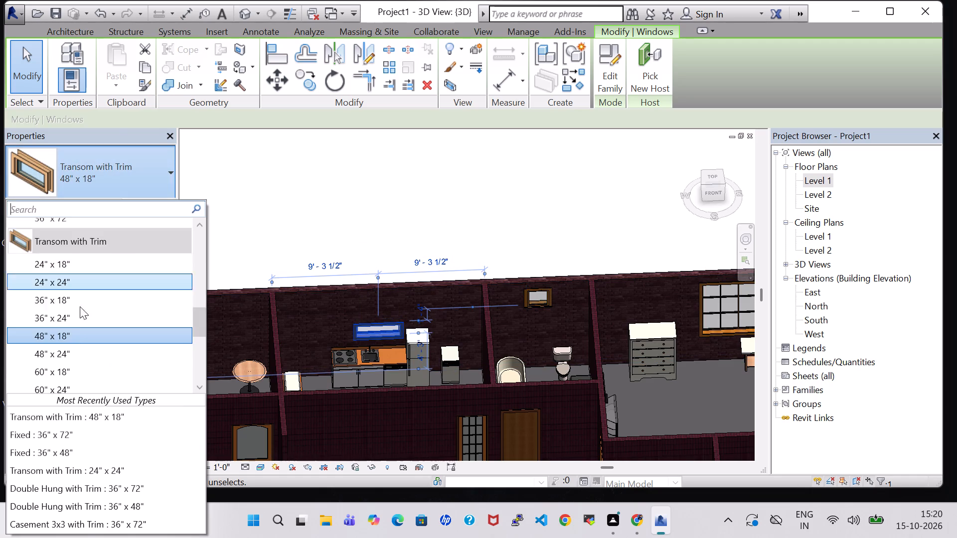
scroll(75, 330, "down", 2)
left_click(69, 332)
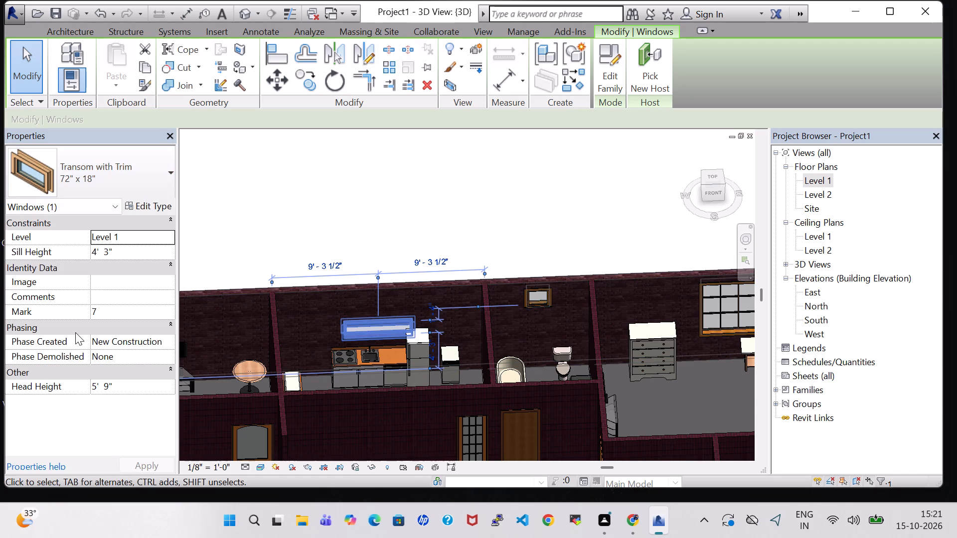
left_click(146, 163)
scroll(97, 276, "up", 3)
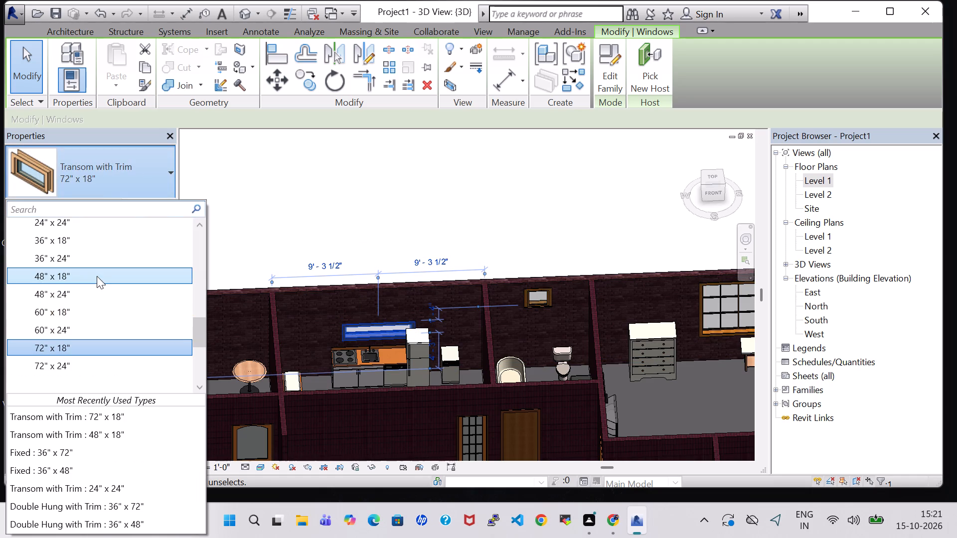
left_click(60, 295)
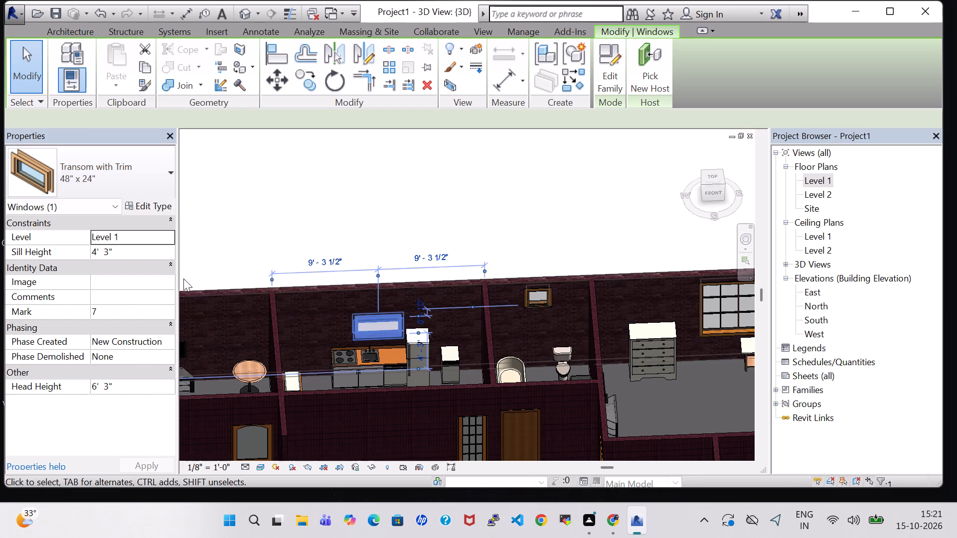
Delete the kitchen window above the kitchenette.
key("Delete")
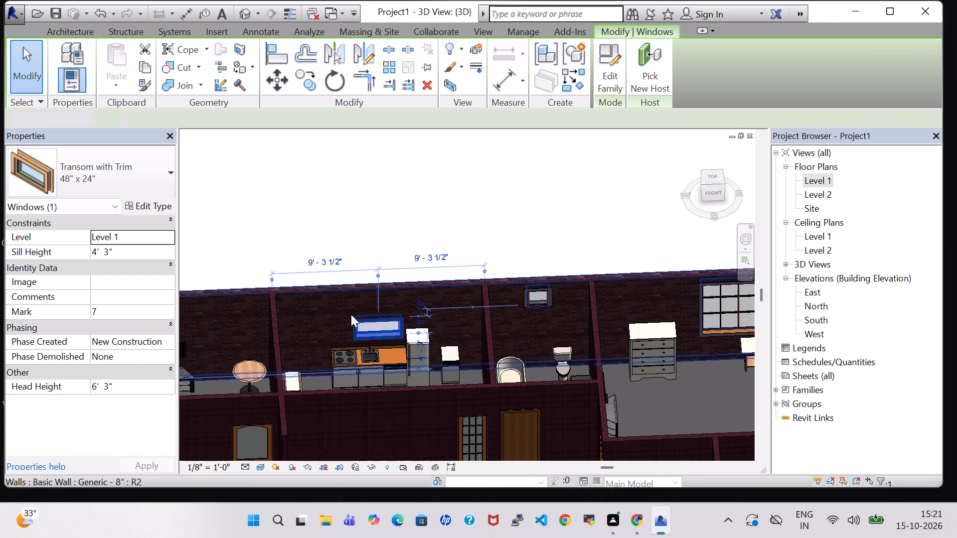
Place a Double Hung with Trim 36" x 72" window above the kitchenette sink, about 10' 2" from the toilet partition.
left_click(145, 54)
left_click(145, 165)
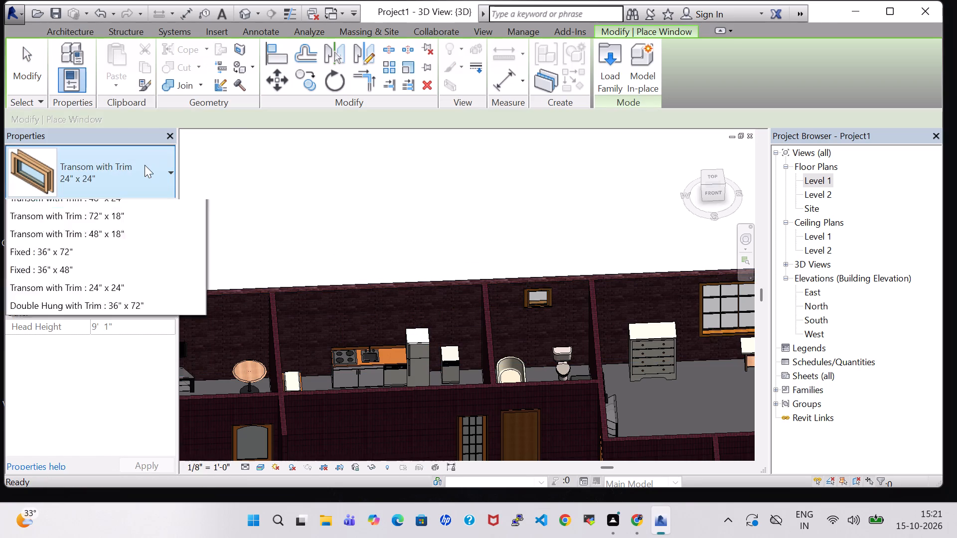
scroll(83, 395, "down", 1)
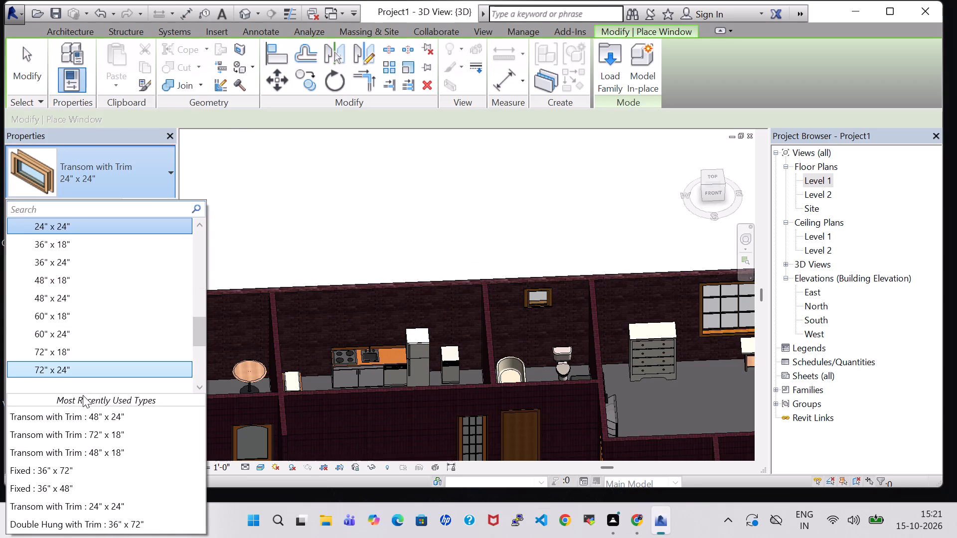
left_click(105, 523)
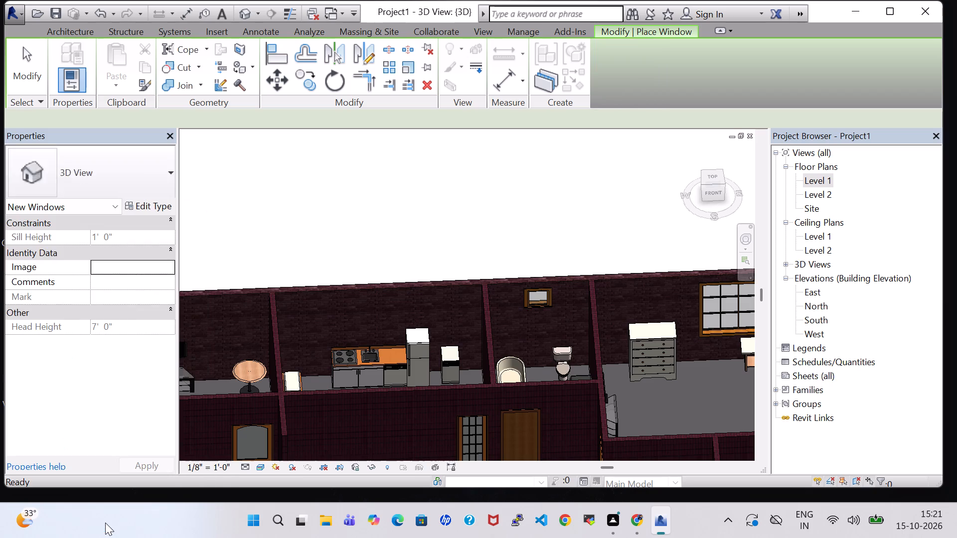
scroll(356, 321, "up", 7)
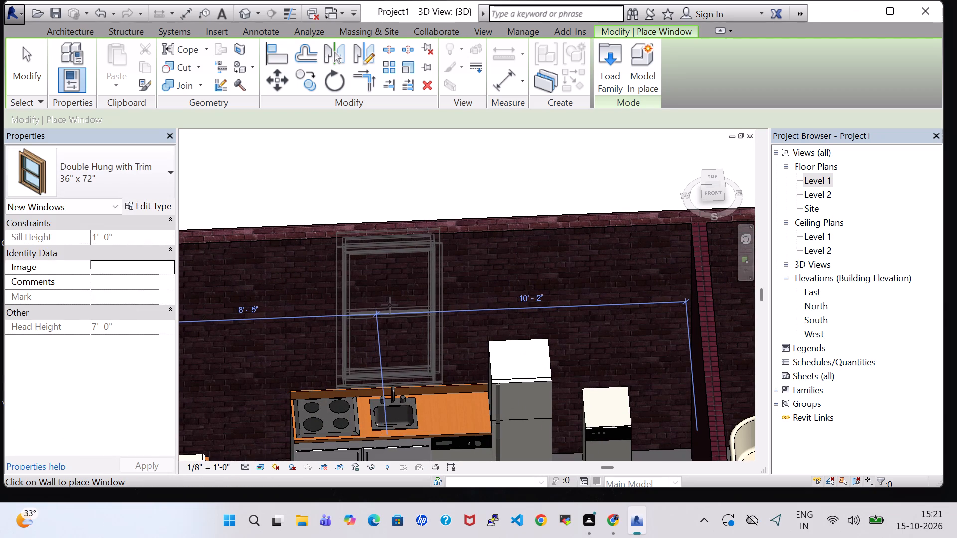
left_click(390, 305)
key("Escape")
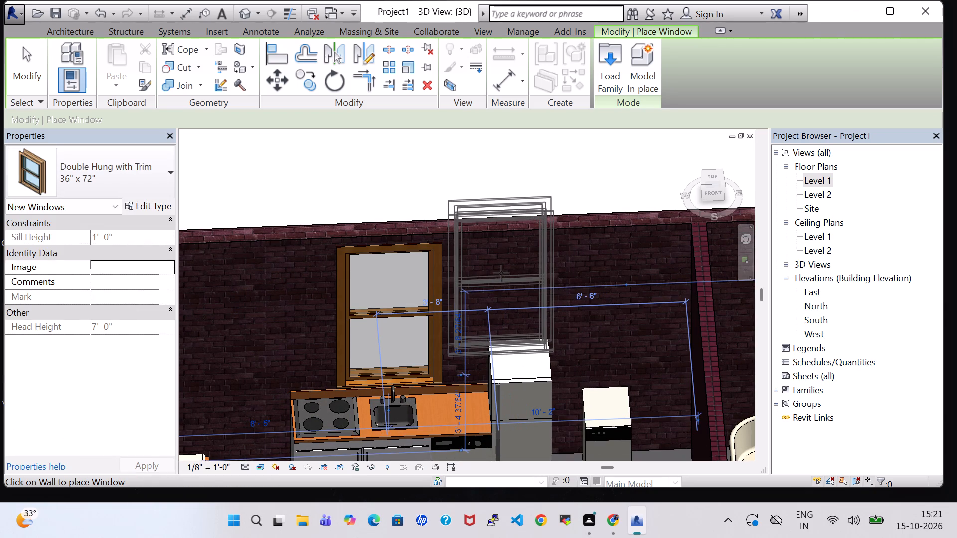
key("Escape")
Set the type height of the kitchen's Double Hung with Trim window to 4' 0".
left_click(417, 275)
left_click(417, 254)
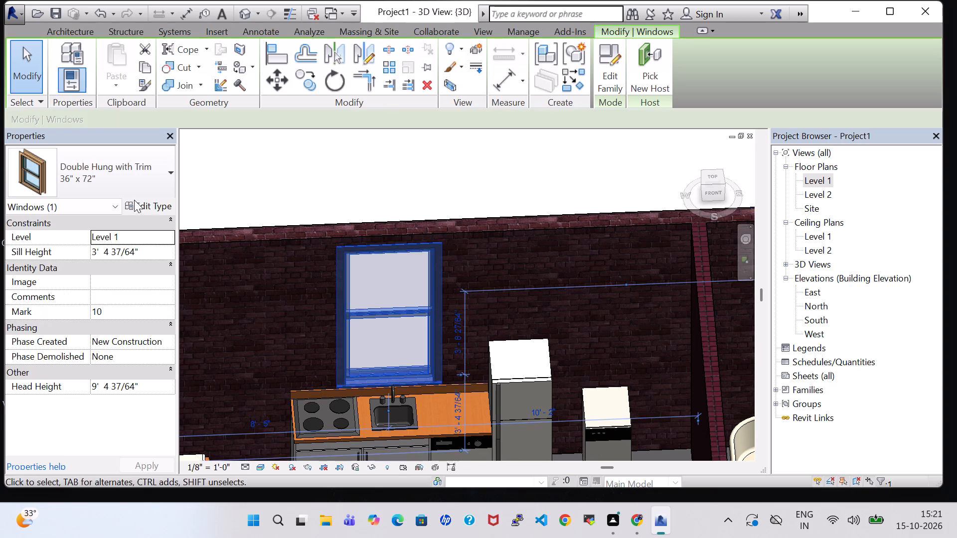
left_click(144, 201)
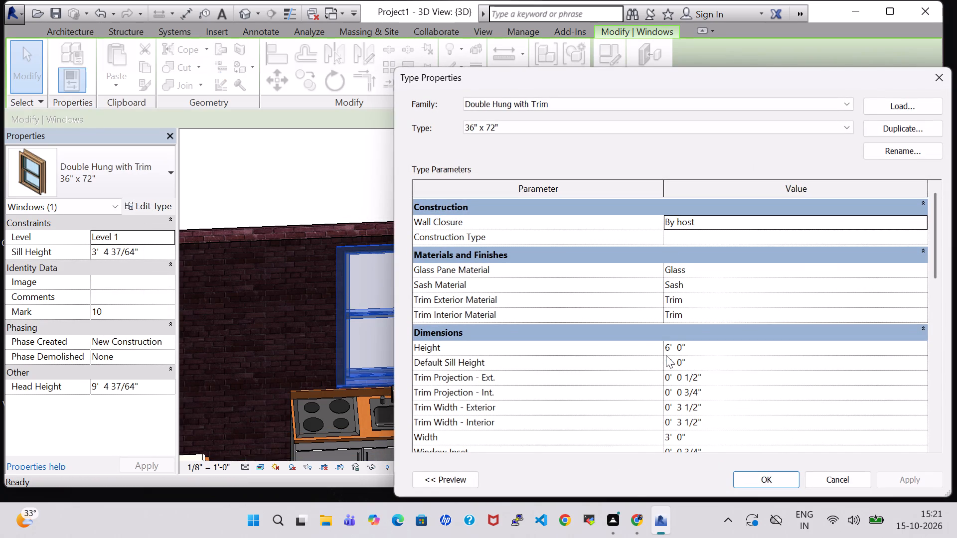
left_click(671, 346)
key("BackSpace")
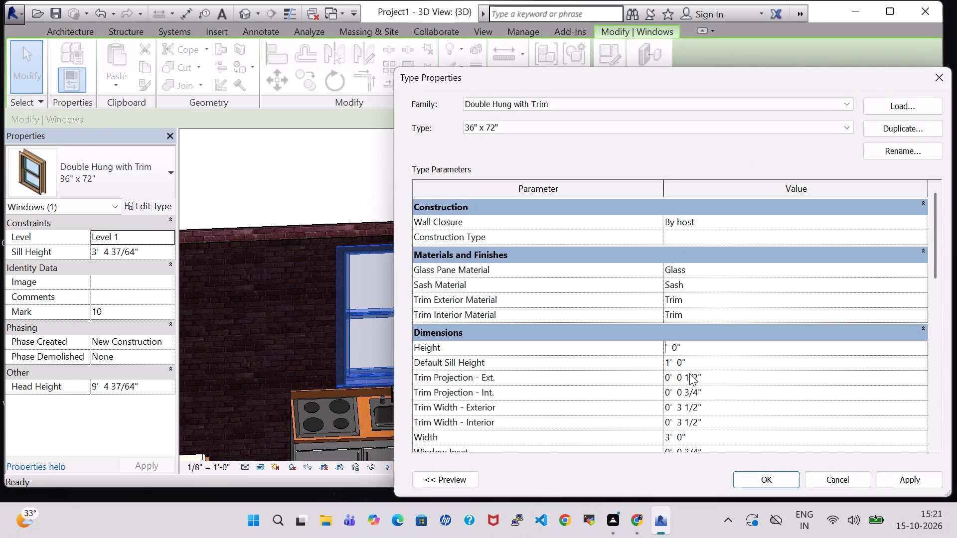
key("4")
left_click(909, 466)
left_click(911, 476)
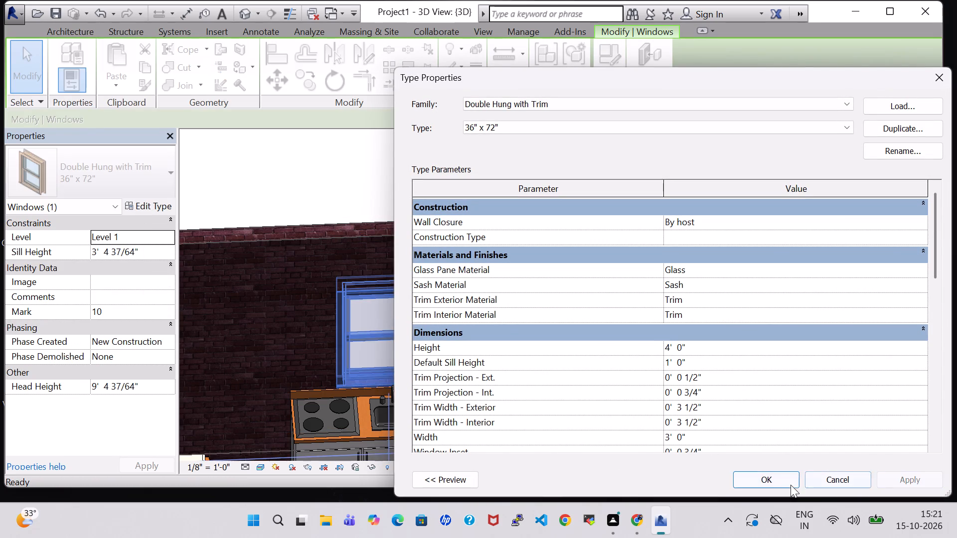
left_click(783, 476)
left_click(458, 184)
Raise the kitchen window on its wall to a sill height of about 4' 4 1/2", clear of the kitchenette.
left_click(394, 297)
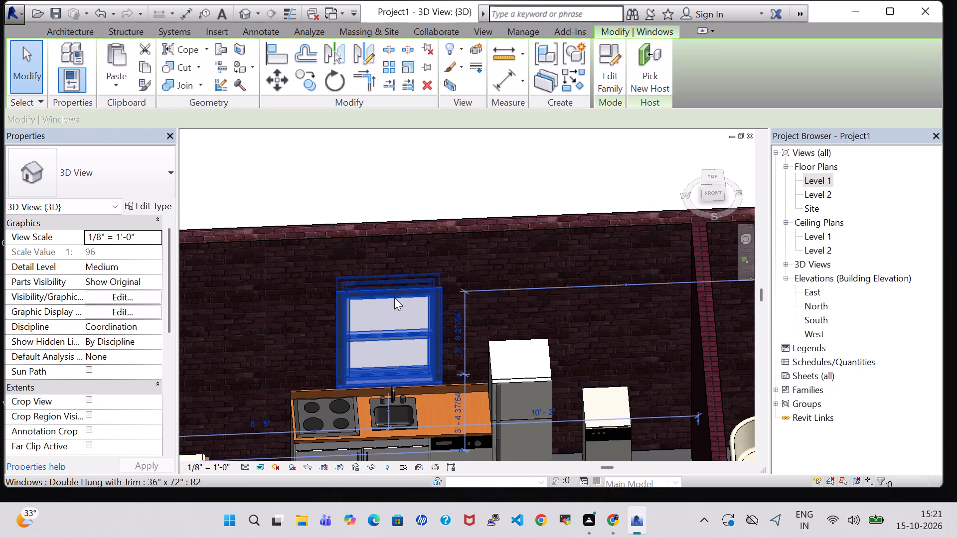
key("Up")
key("Up")
key("Up")
key("Up")
key("Up")
key("Up")
key("Up")
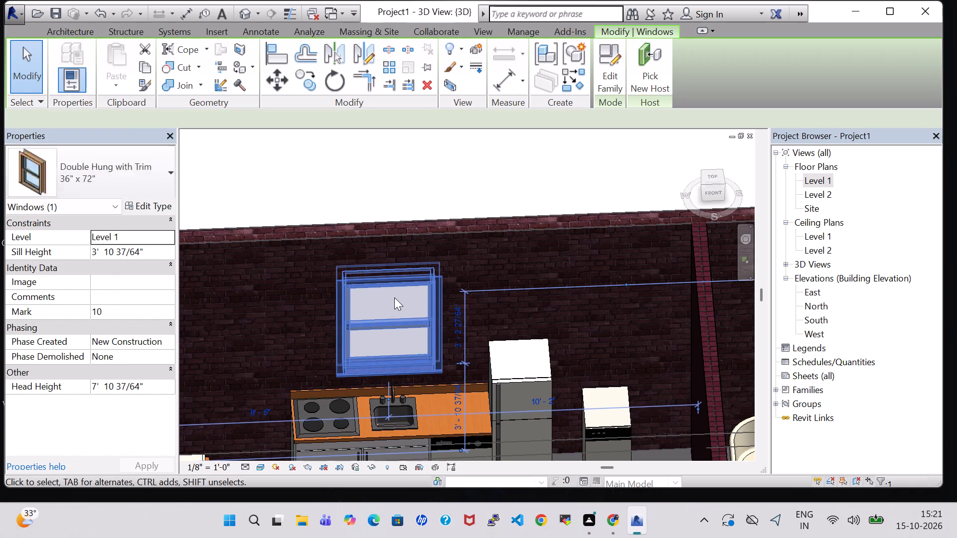
key("Up")
key("Up")
key("Up")
key("Up")
key("Up")
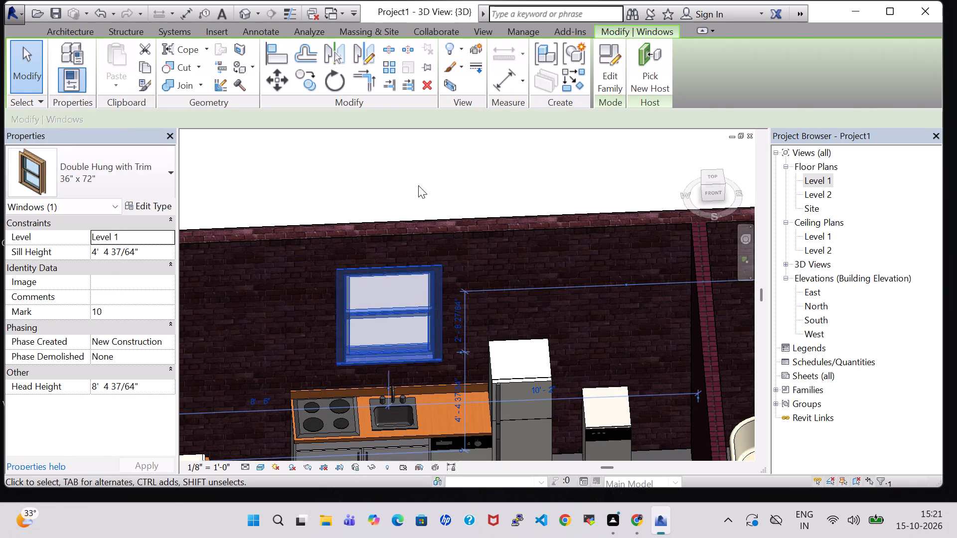
left_click(418, 178)
scroll(421, 181, "down", 4)
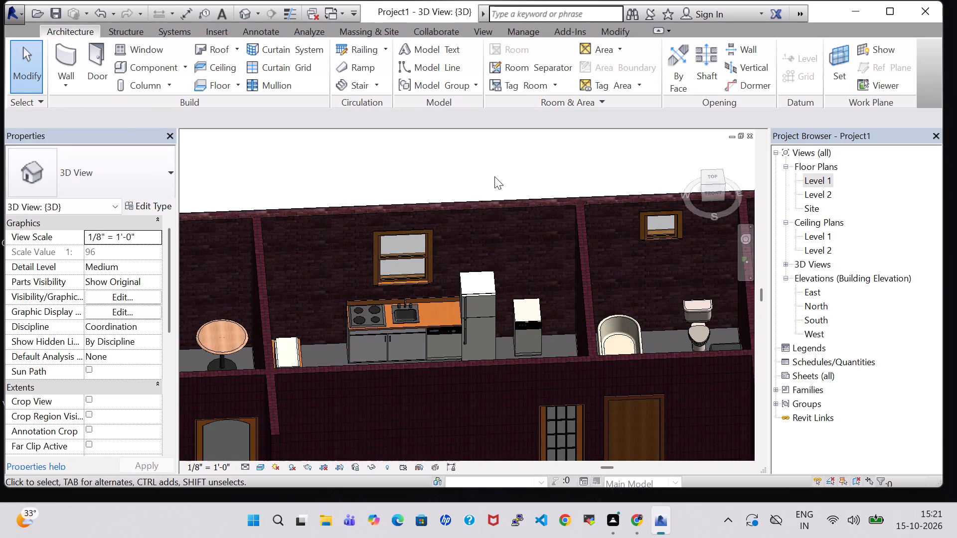
middle_click_drag(494, 176, 489, 260, "shift")
middle_click_drag(454, 169, 433, 290)
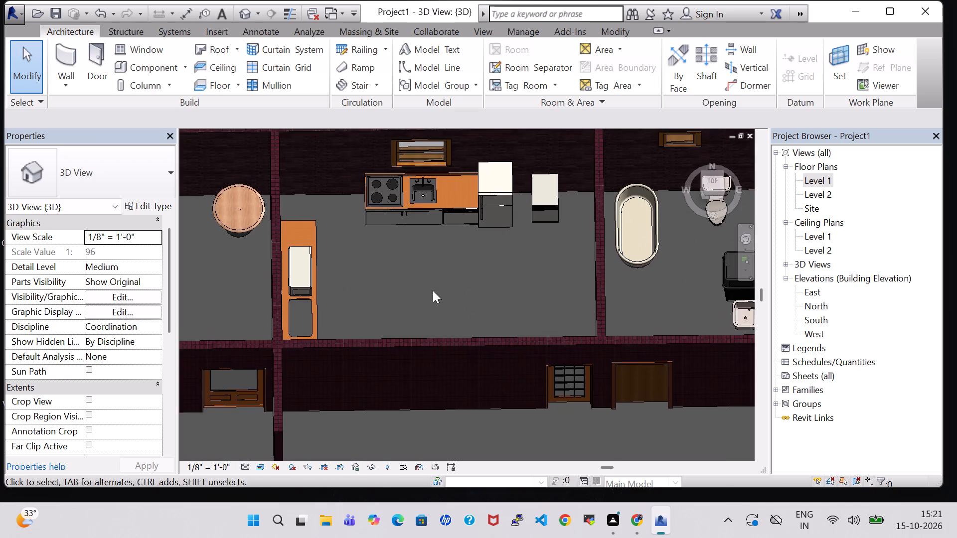
Nudge the kitchen microwave along the counter, farther from the counter's dark recess, and forward from the wall over the countertop.
middle_click_drag(433, 290, 359, 215, "shift")
middle_click_drag(732, 383, 422, 373)
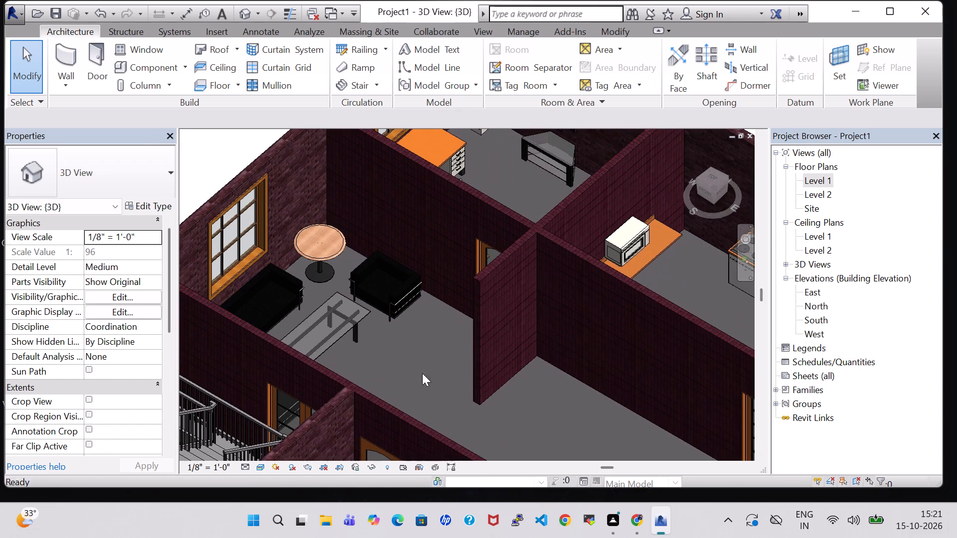
middle_click_drag(515, 182, 491, 183, "shift")
middle_click_drag(647, 428, 326, 422)
middle_click_drag(635, 308, 581, 318, "shift")
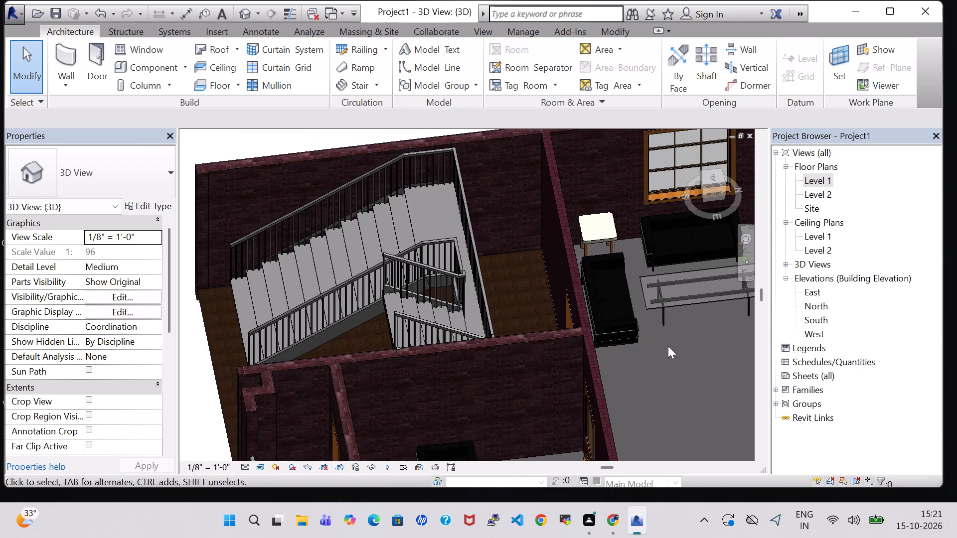
middle_click_drag(668, 346, 325, 309)
left_click(655, 333)
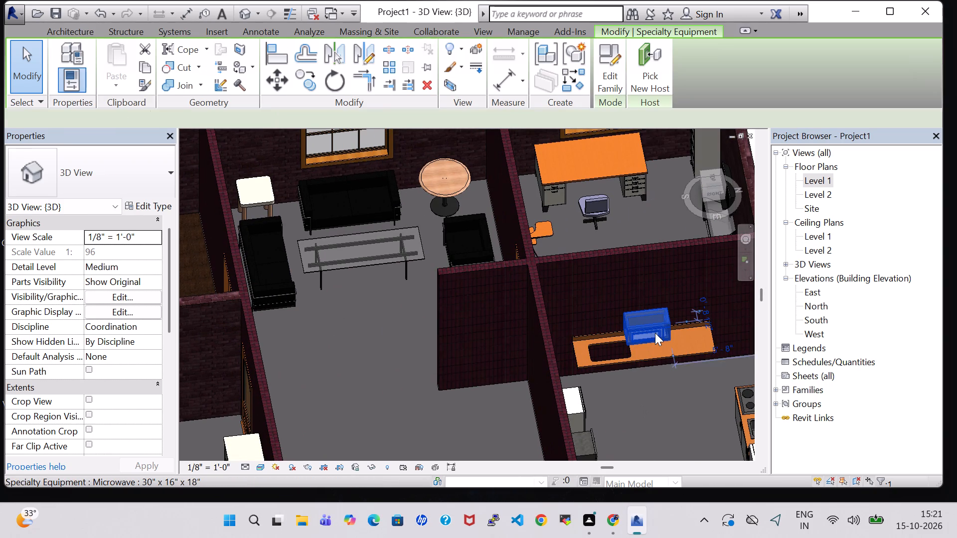
key("Right")
key("Right")
key("Right")
key("Right")
key("Right")
key("Right")
key("Right")
key("Right")
key("Right")
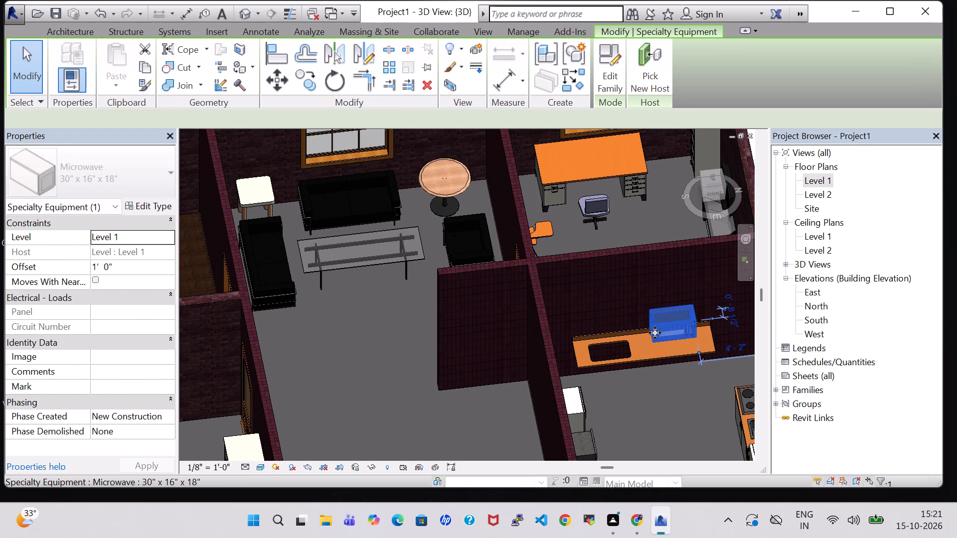
key("Down")
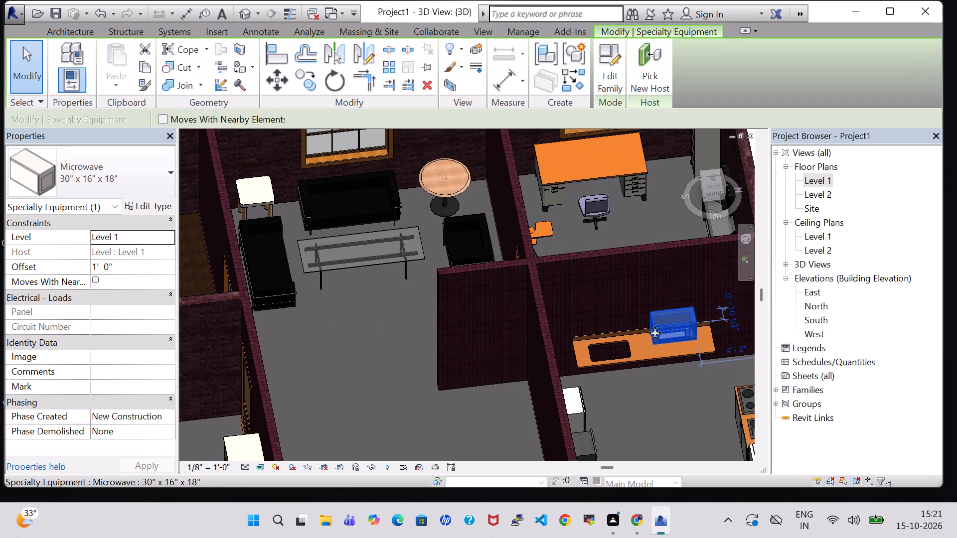
key("Down")
key("Down")
key("Down")
key("Down")
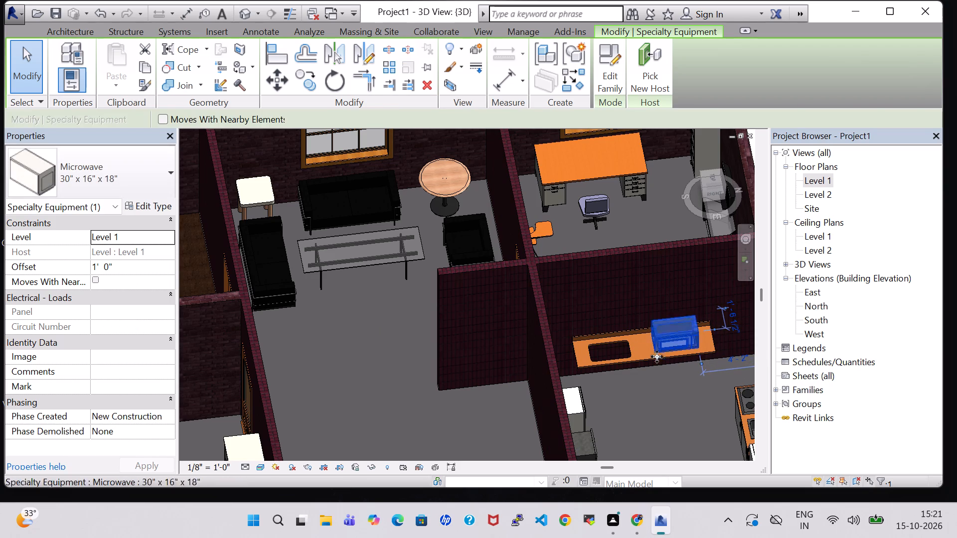
left_click(665, 403)
Examine the kitchen, dining area and neighbouring rooms from several angles in 3D.
middle_click_drag(666, 397, 667, 415, "shift")
middle_click_drag(662, 354, 662, 356)
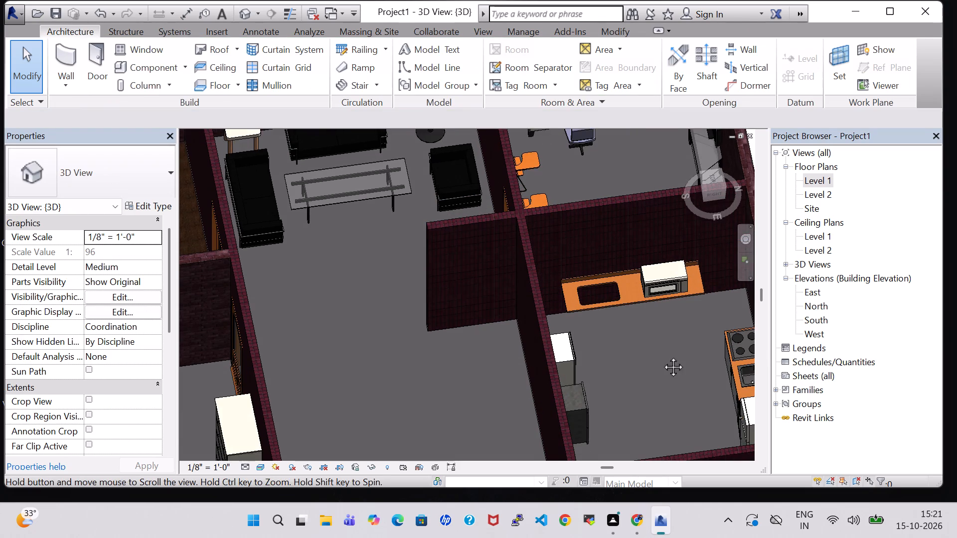
middle_click_drag(662, 356, 662, 427)
middle_click_drag(662, 427, 604, 407, "shift")
scroll(604, 407, "down", 1, "shift")
middle_click_drag(604, 407, 598, 405, "shift")
middle_click_drag(629, 403, 483, 45)
middle_click_drag(526, 289, 484, 272)
middle_click_drag(600, 413, 438, 21)
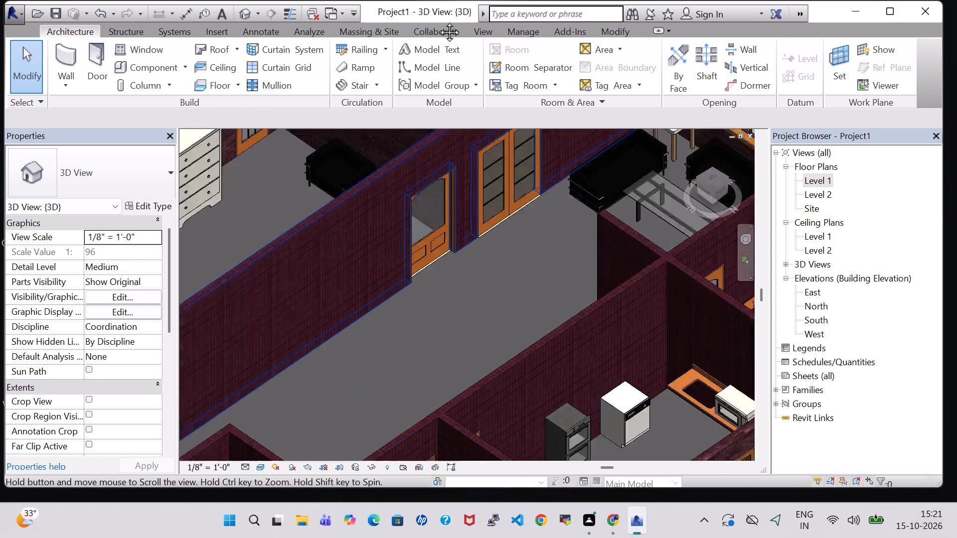
middle_click_drag(438, 21, 423, 0)
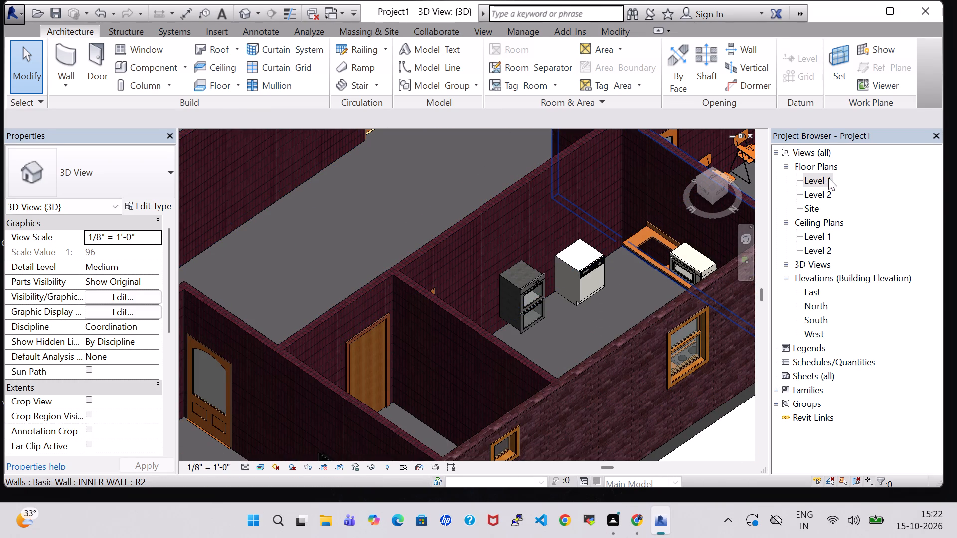
In the Level 1 floor plan, load the Table-Dining Round w Chairs family from the library's Furniture Tables folder.
double_click(828, 178)
scroll(462, 309, "down", 11)
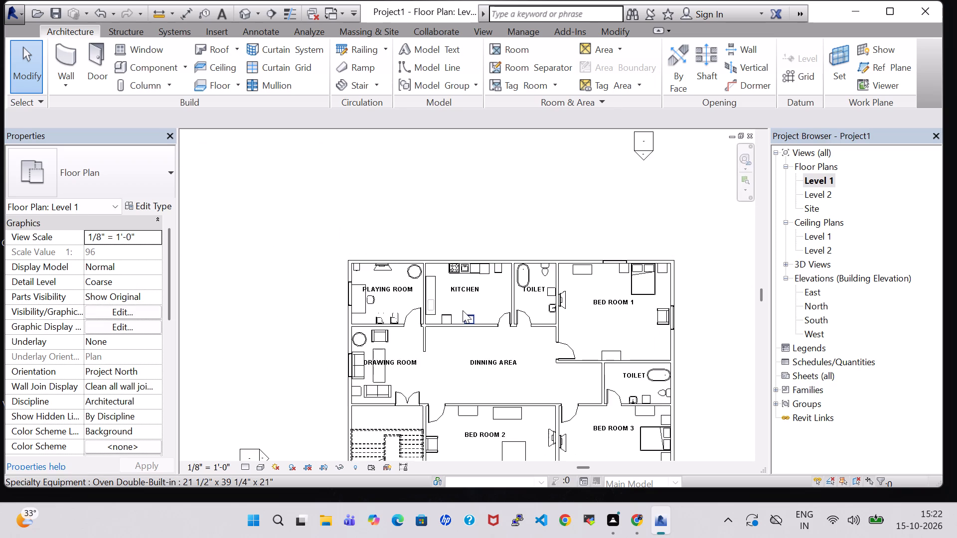
middle_click_drag(681, 347, 644, 293)
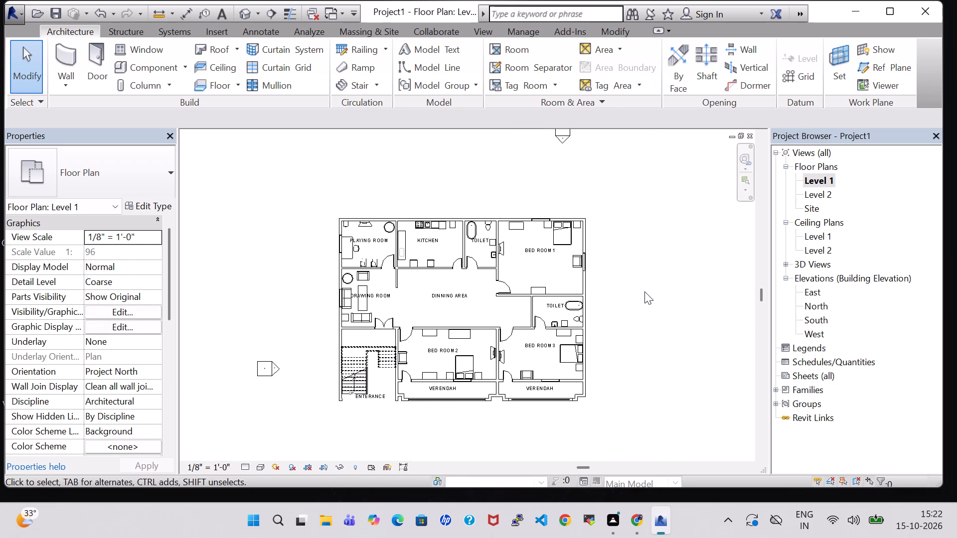
scroll(644, 291, "up", 1)
middle_click_drag(616, 311, 621, 311)
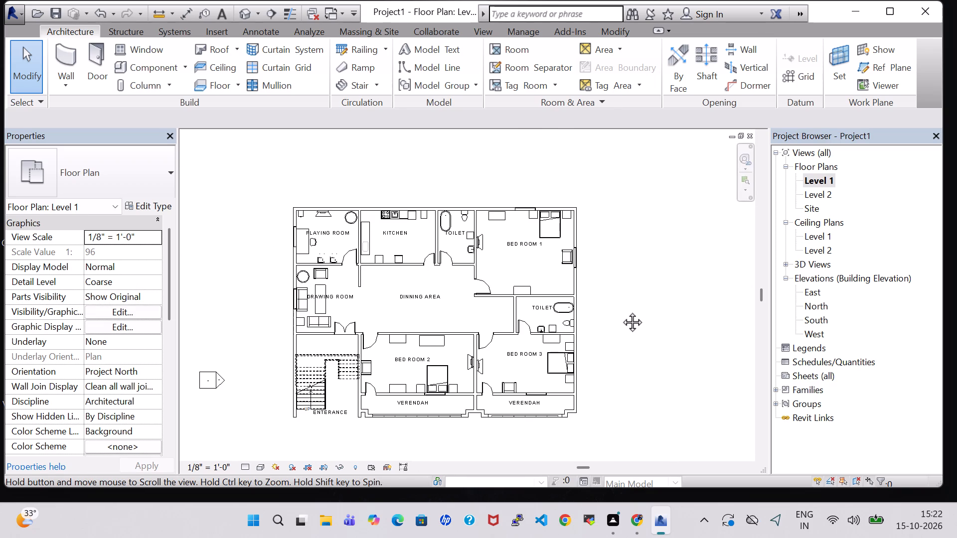
middle_click_drag(621, 311, 634, 309)
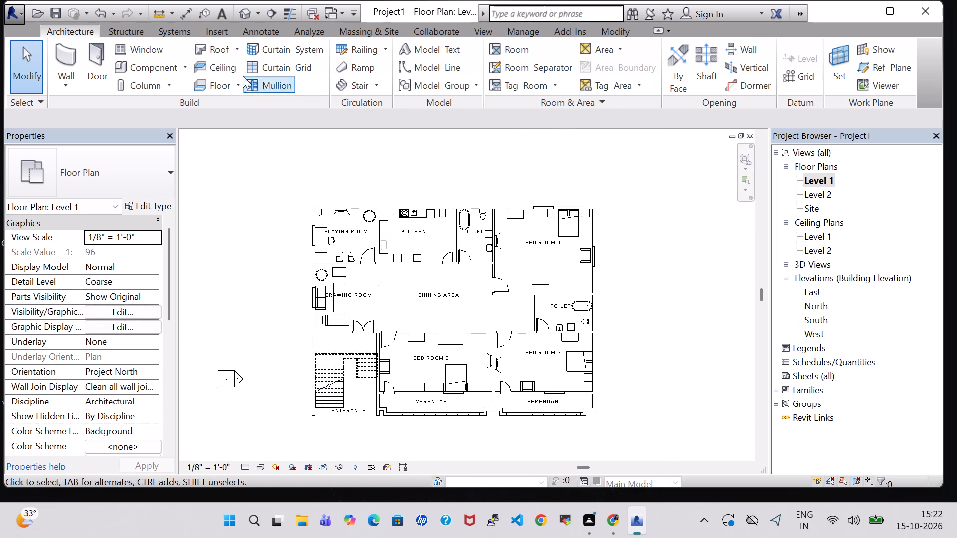
left_click(162, 65)
left_click(619, 64)
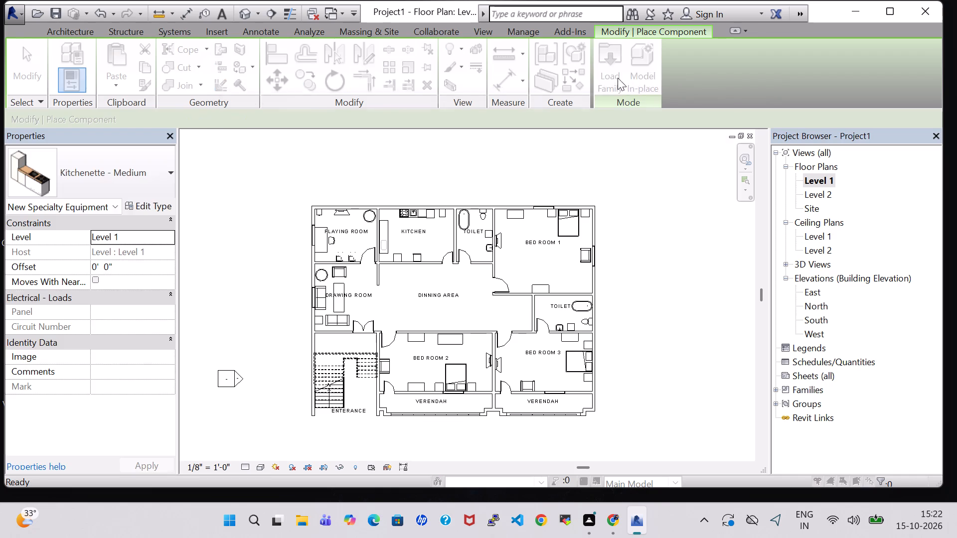
scroll(563, 214, "down", 1)
double_click(560, 205)
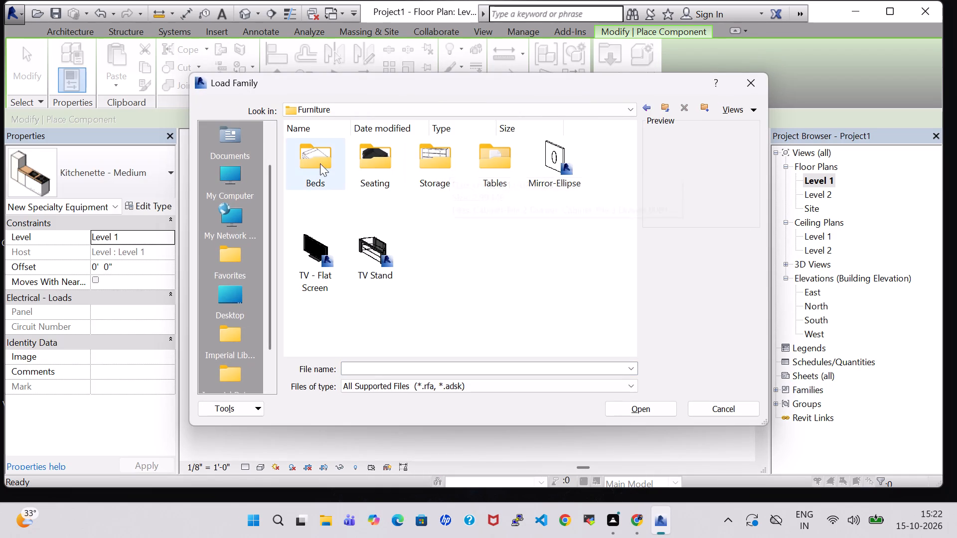
double_click(377, 162)
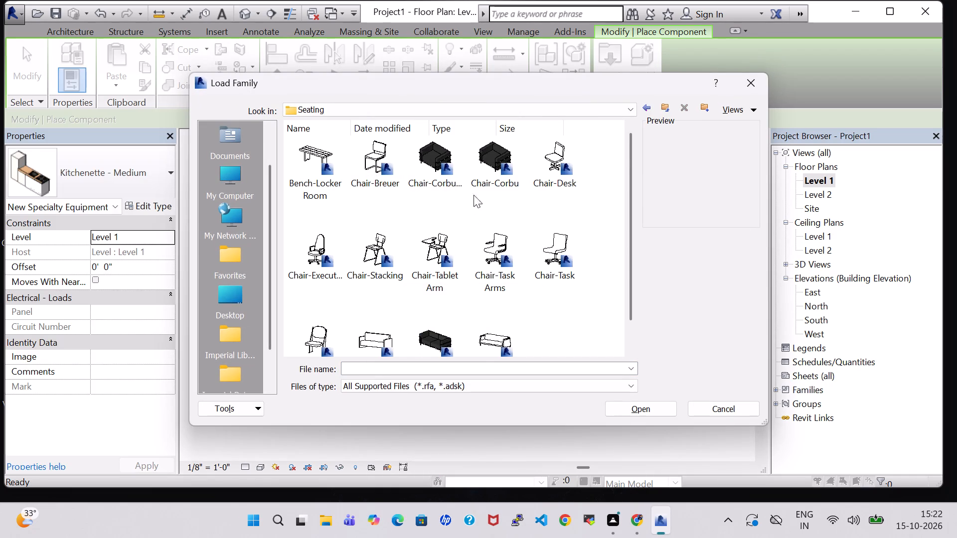
left_click(645, 111)
double_click(504, 168)
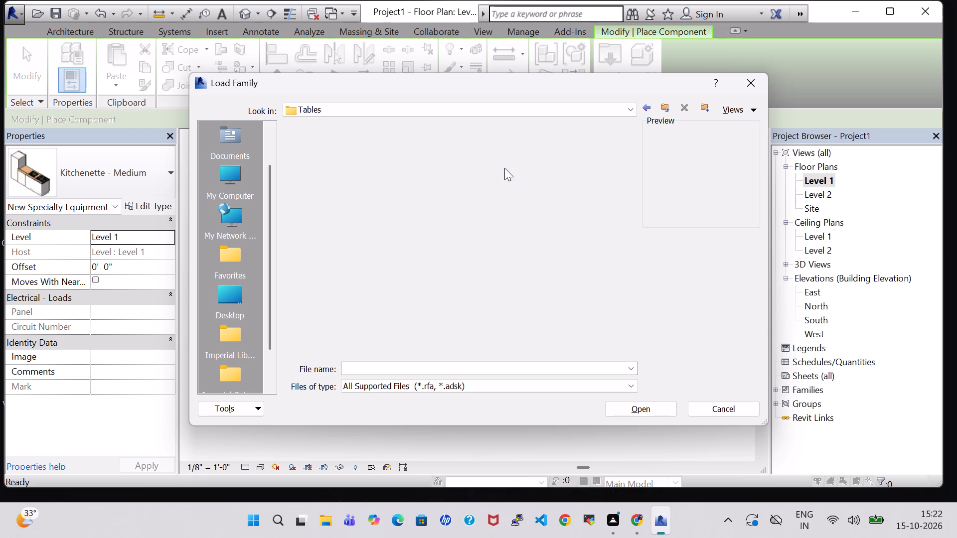
left_click(500, 178)
left_click(662, 410)
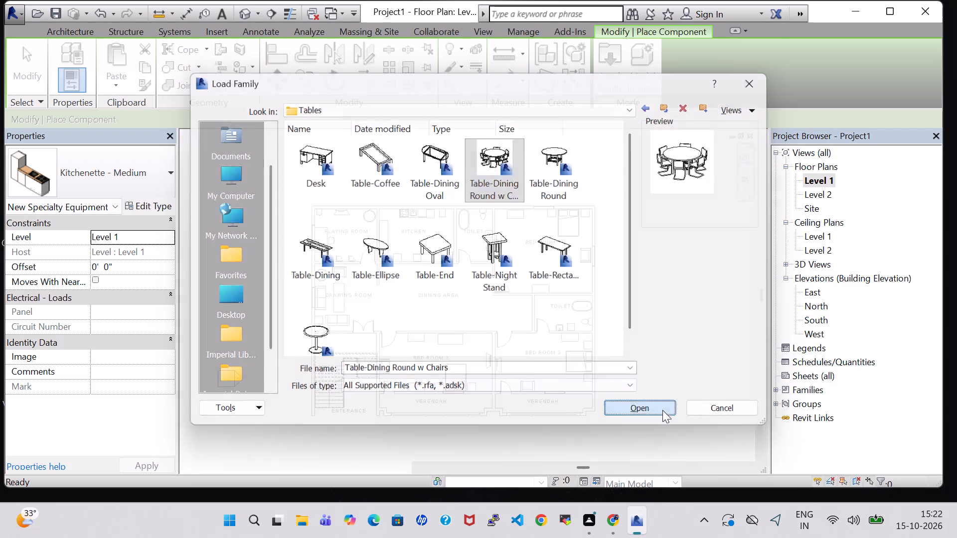
Place the 36" diameter round dining table with chairs near the middle of the dining area.
scroll(434, 296, "up", 4)
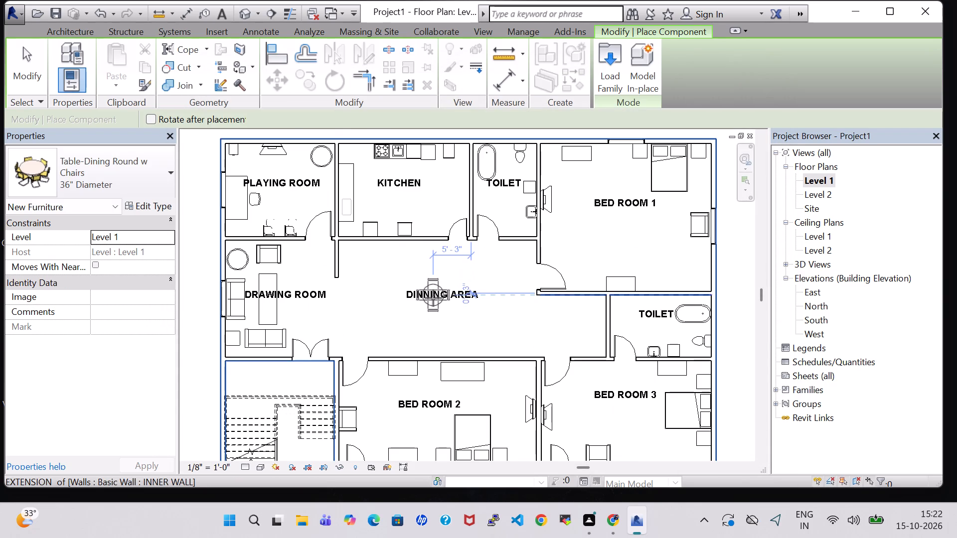
left_click(433, 298)
key("Escape")
key("Escape")
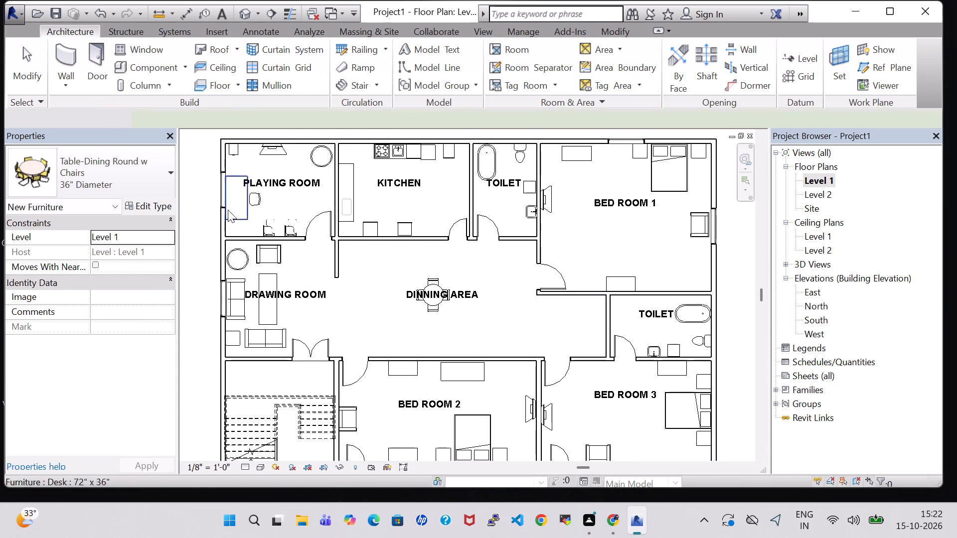
Look through the available furniture types for an alternative to the round dining table in the dining area.
left_click(427, 309)
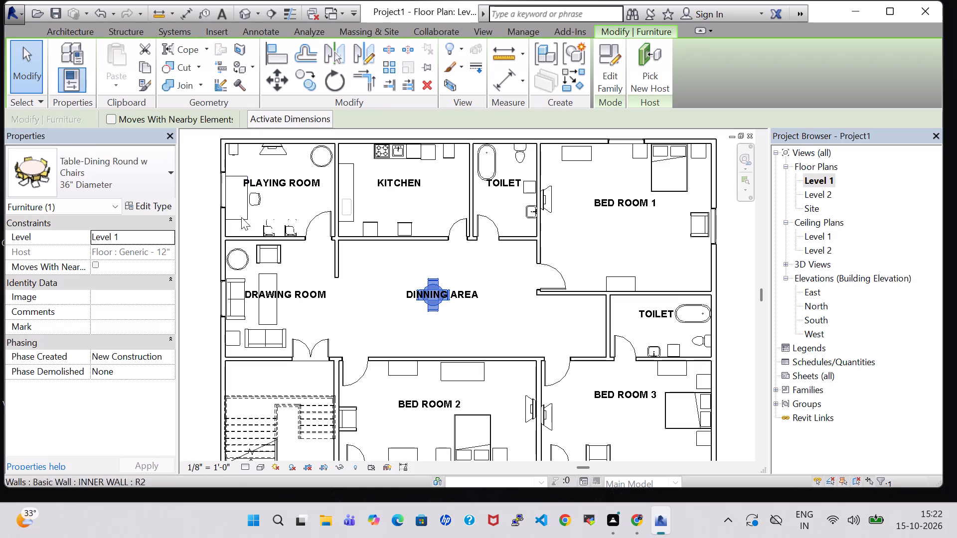
left_click(92, 170)
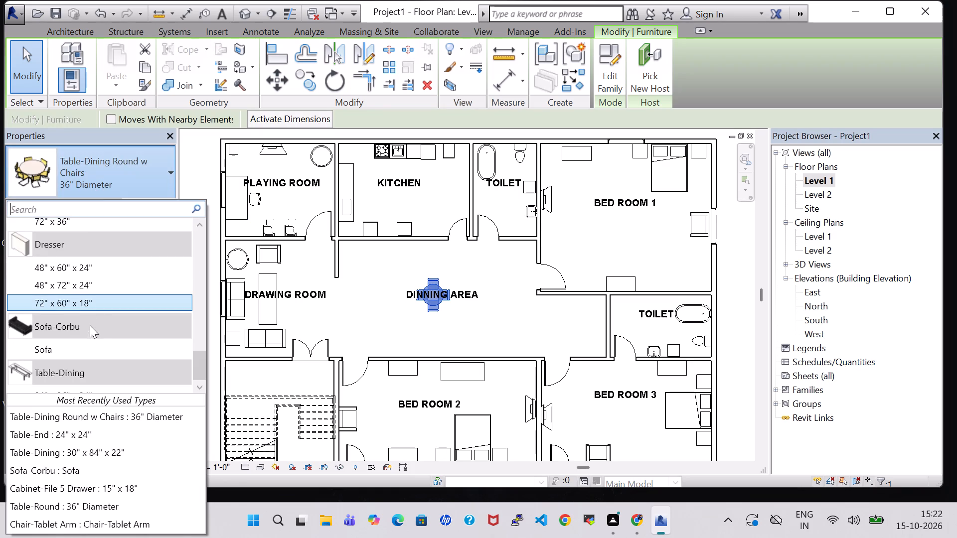
scroll(129, 359, "down", 1)
scroll(130, 358, "up", 5)
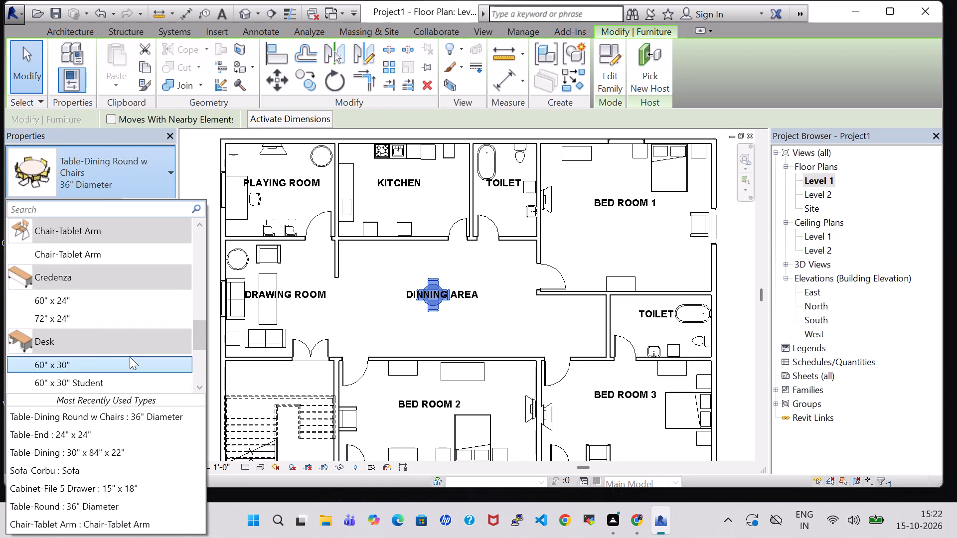
scroll(130, 357, "up", 20)
scroll(130, 355, "up", 2)
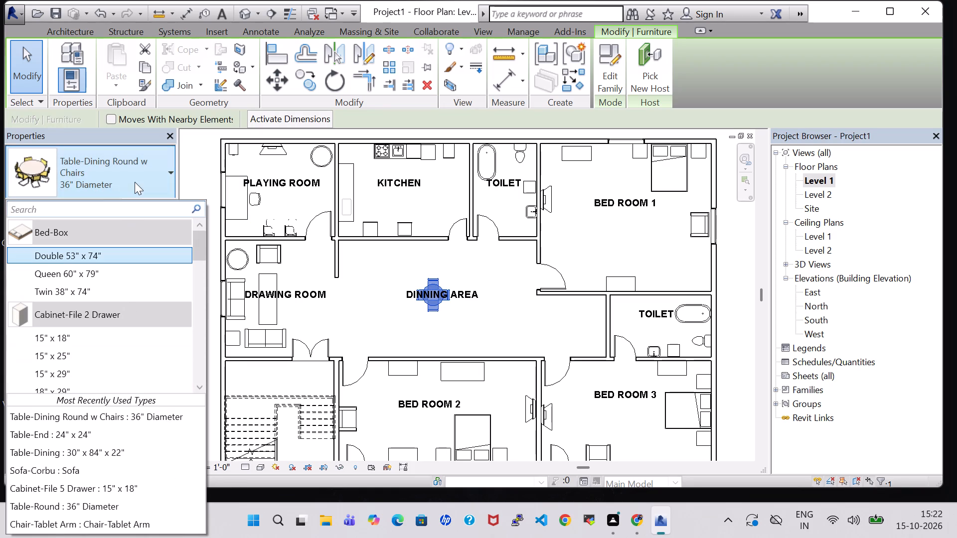
left_click(135, 182)
left_click(150, 176)
left_click(150, 176)
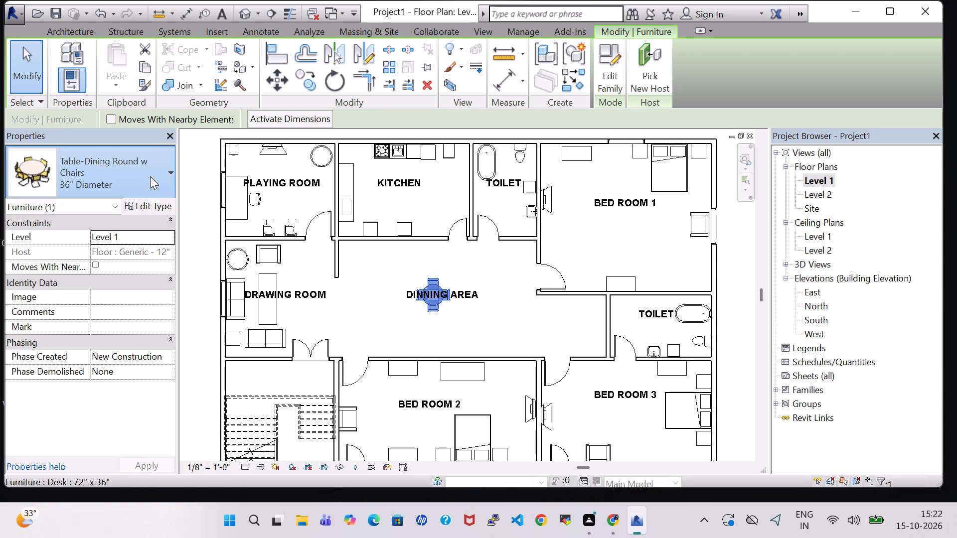
scroll(115, 291, "down", 4)
scroll(151, 380, "down", 5)
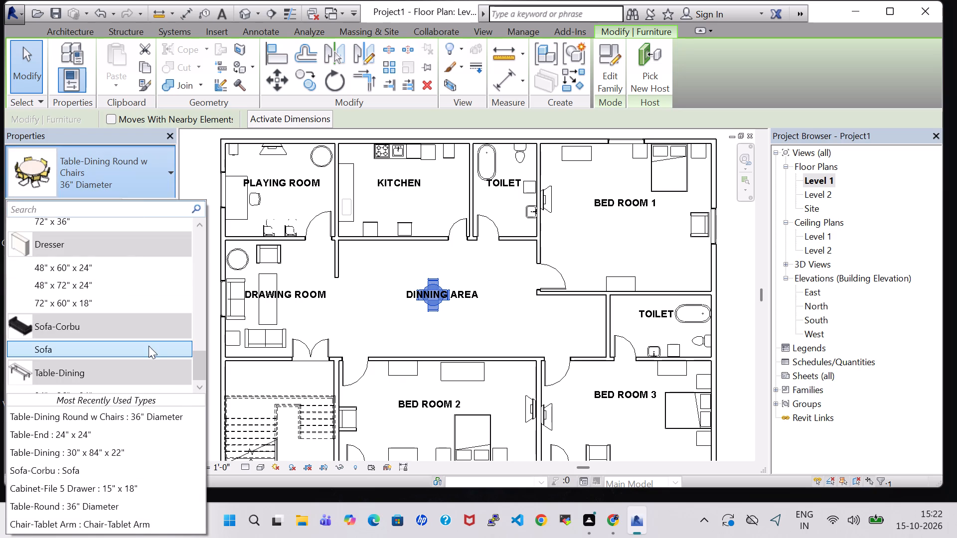
scroll(149, 346, "down", 2)
left_click(432, 328)
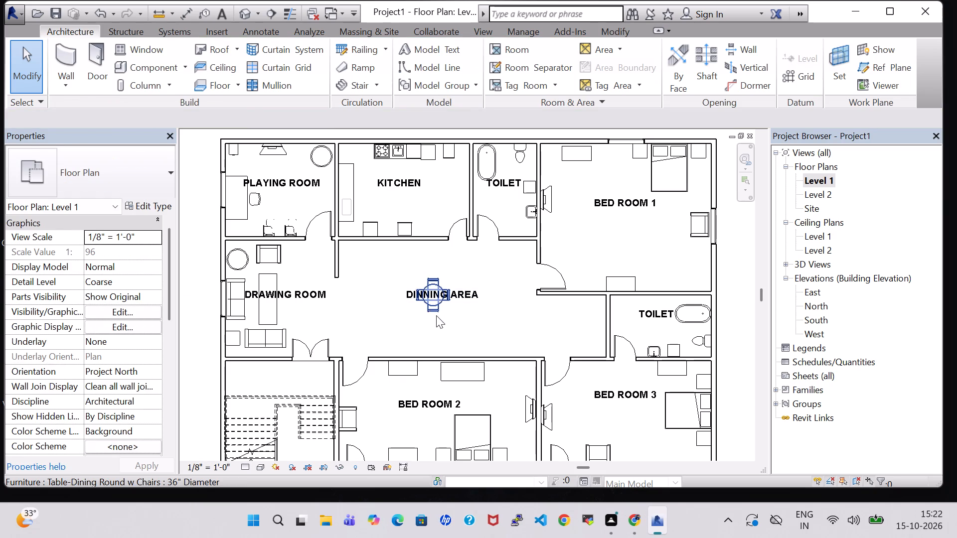
left_click(436, 315)
left_click(149, 189)
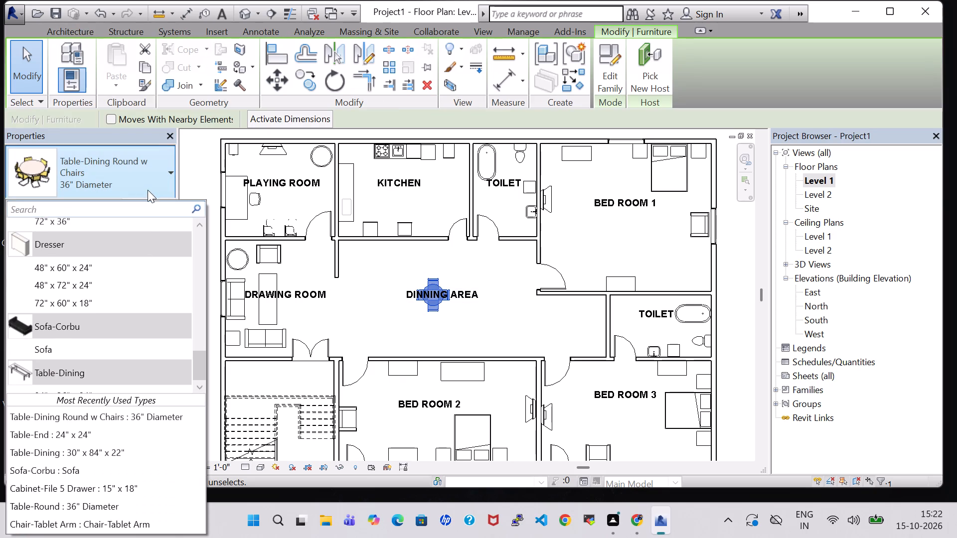
scroll(164, 328, "down", 7)
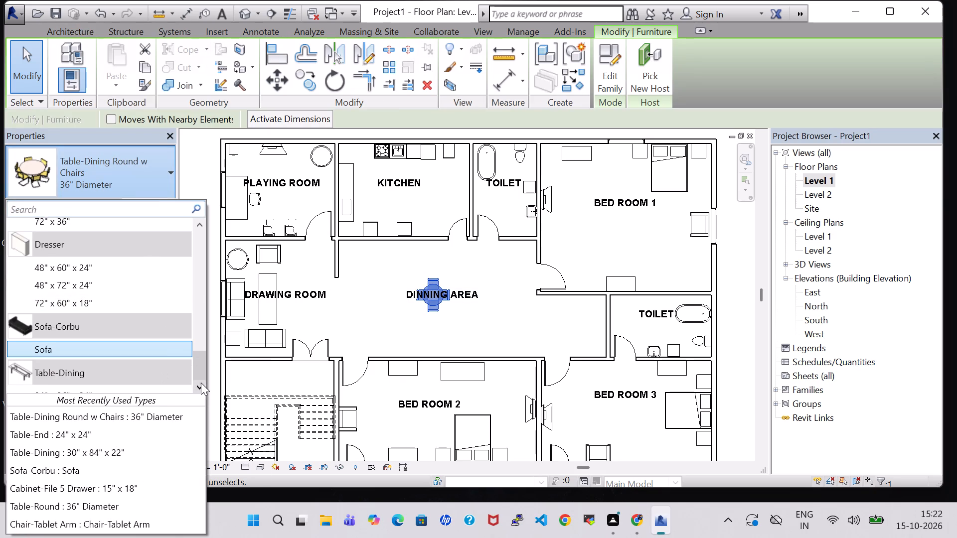
double_click(200, 384)
left_click_drag(201, 364, 206, 394)
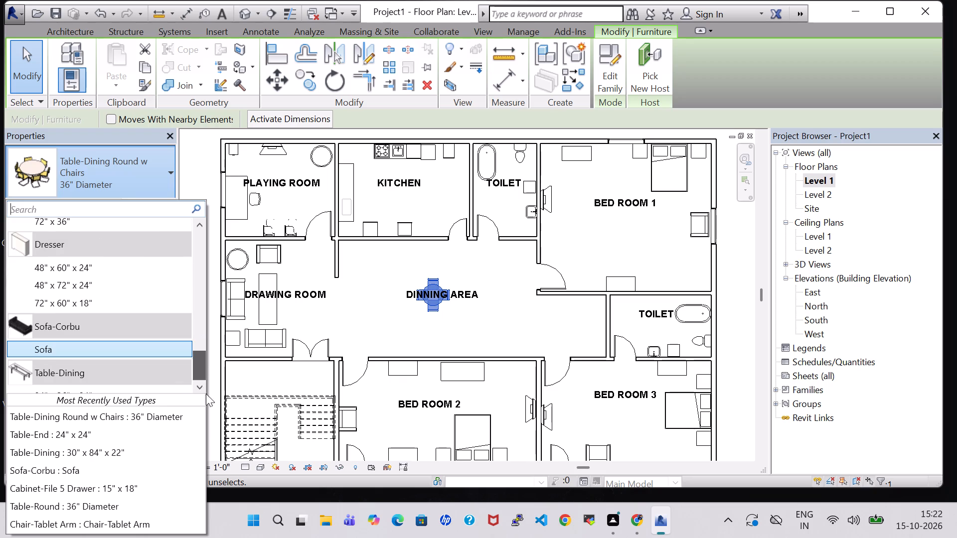
left_click_drag(206, 394, 207, 405)
left_click(506, 338)
Load the Sink Vanity-Round family from the library's Plumbing Architectural Fixtures Sinks folder.
scroll(485, 325, "up", 3)
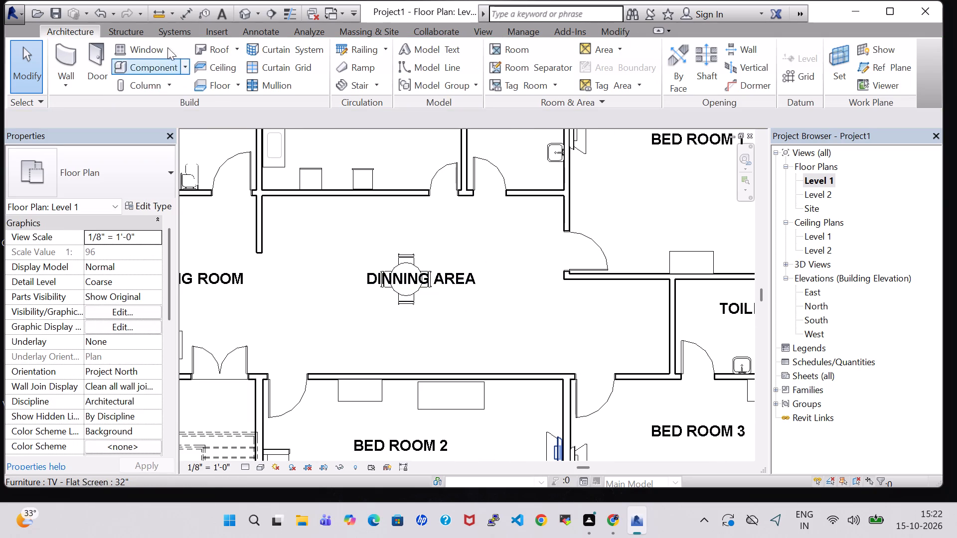
left_click(145, 67)
left_click(616, 77)
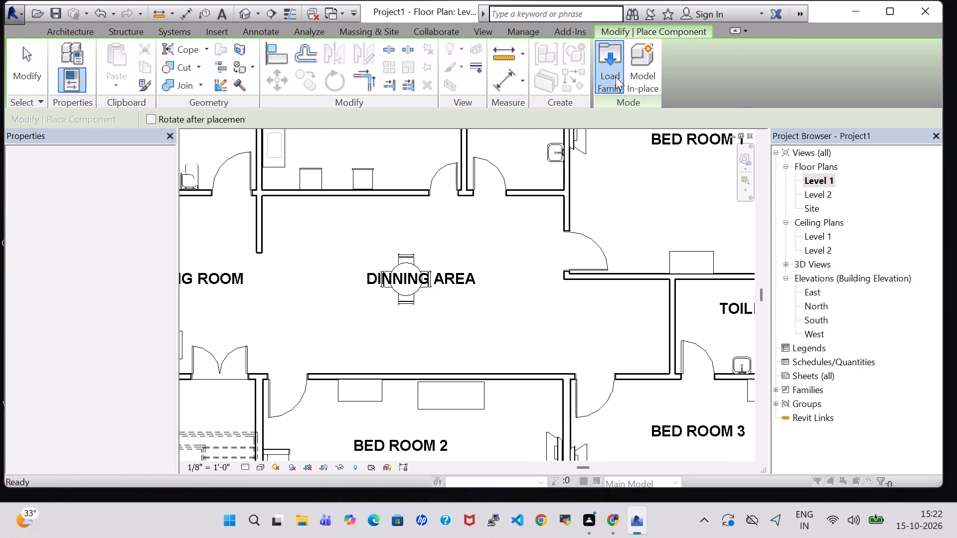
scroll(589, 223, "down", 1)
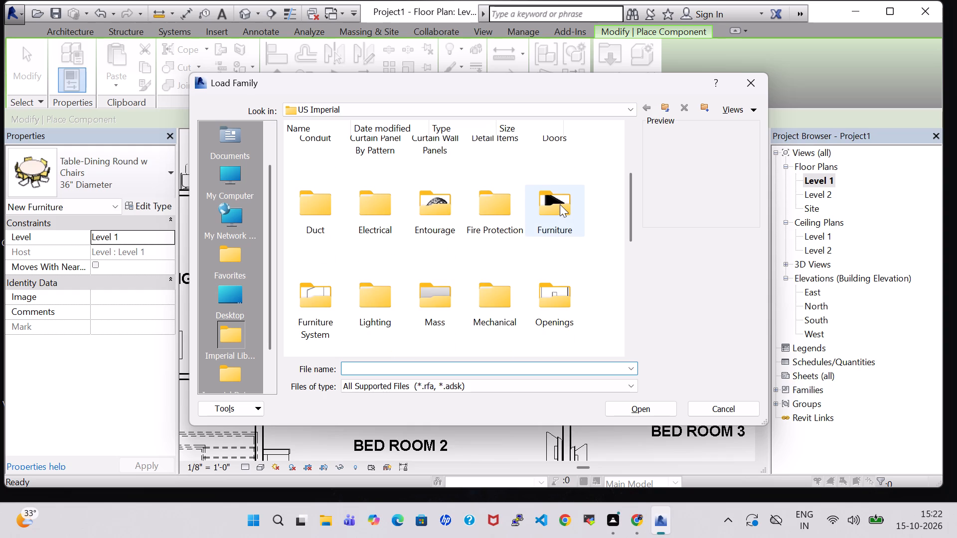
scroll(560, 204, "down", 2)
scroll(435, 204, "up", 1)
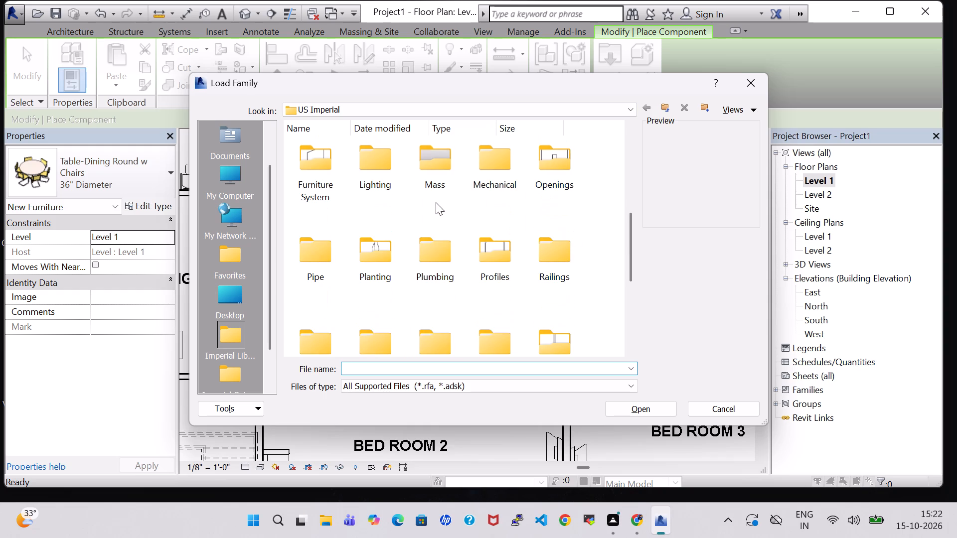
double_click(437, 244)
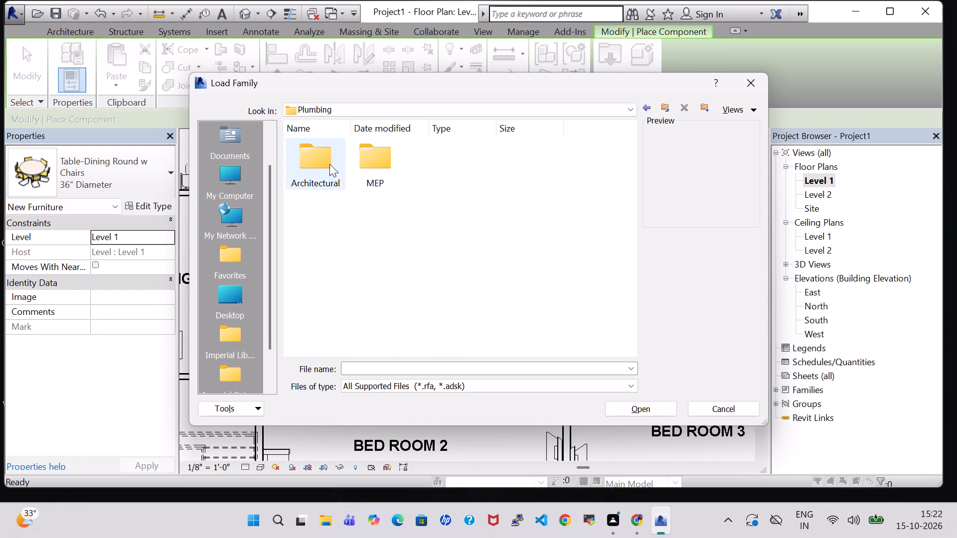
double_click(318, 159)
double_click(379, 169)
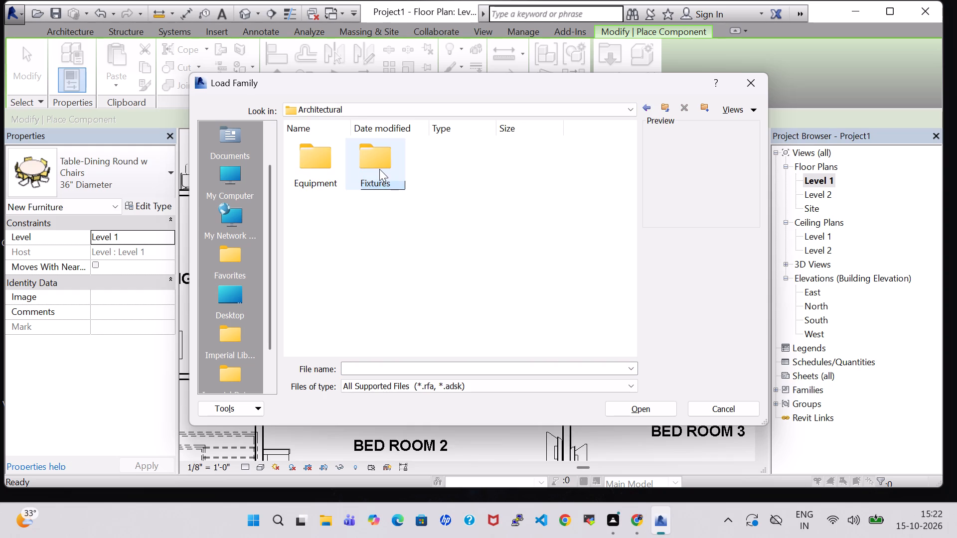
double_click(564, 170)
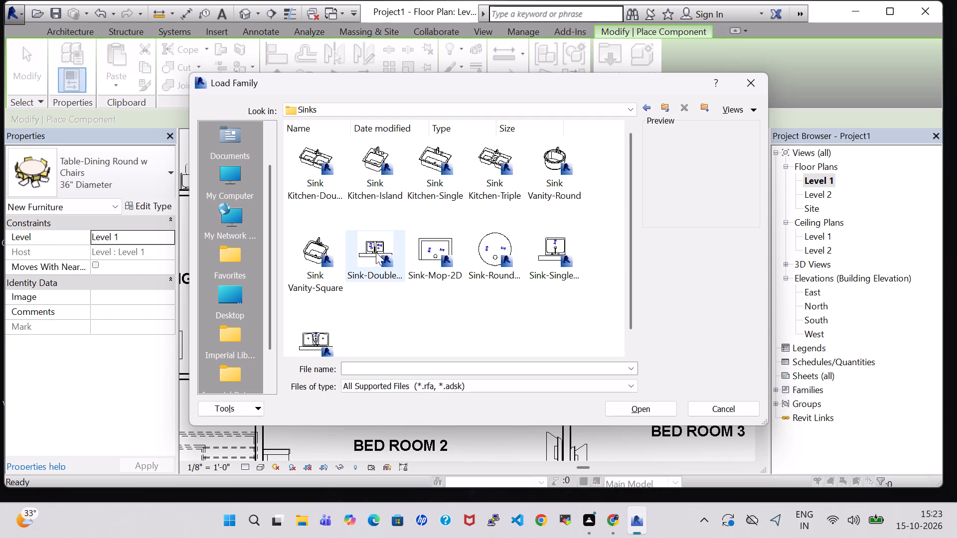
left_click(554, 177)
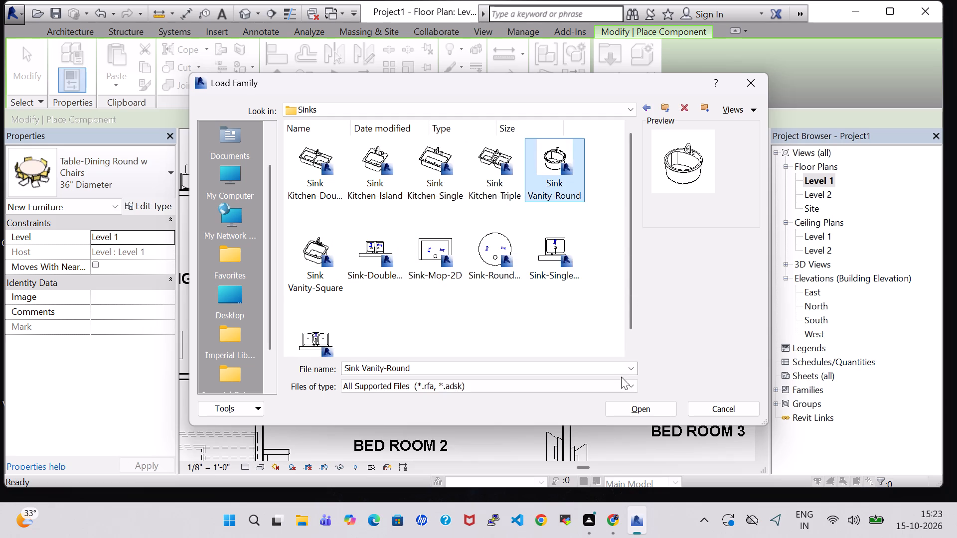
left_click(644, 413)
Place the 19" x 19" round vanity sink, rotated with its faucet against the short dining-area wall, near the corner below the kitchen.
scroll(368, 254, "up", 9)
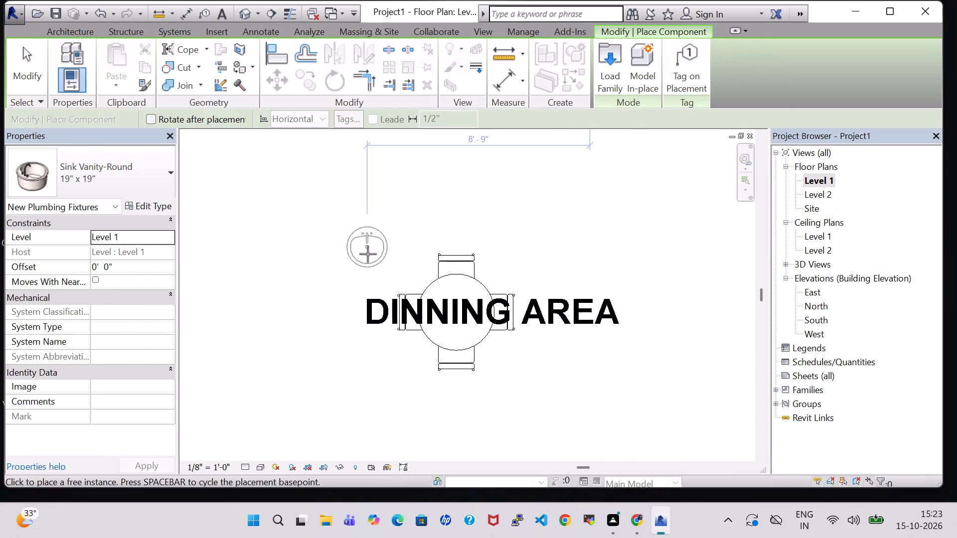
scroll(368, 254, "up", 2)
scroll(368, 254, "down", 1)
middle_click_drag(381, 259, 607, 418)
middle_click_drag(329, 296, 464, 329)
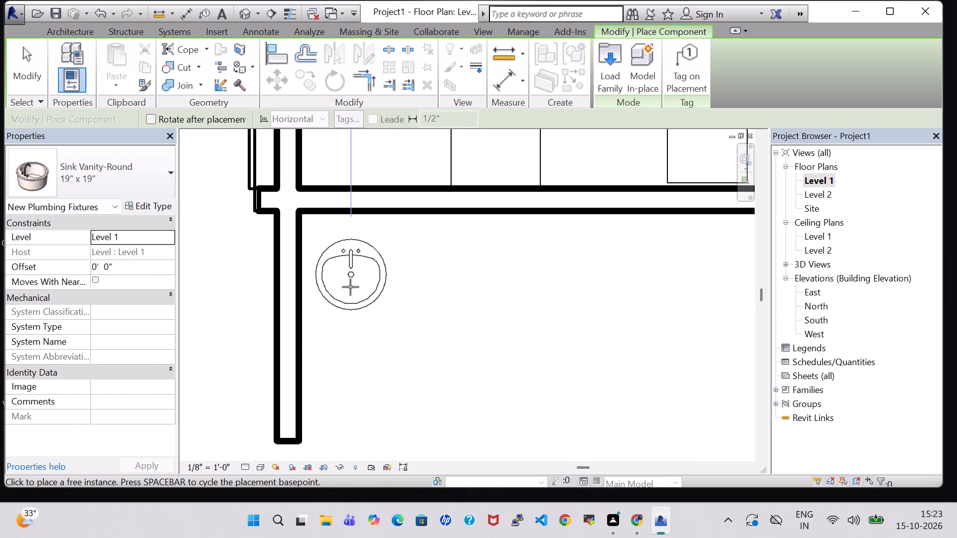
key("space")
scroll(344, 280, "up", 5)
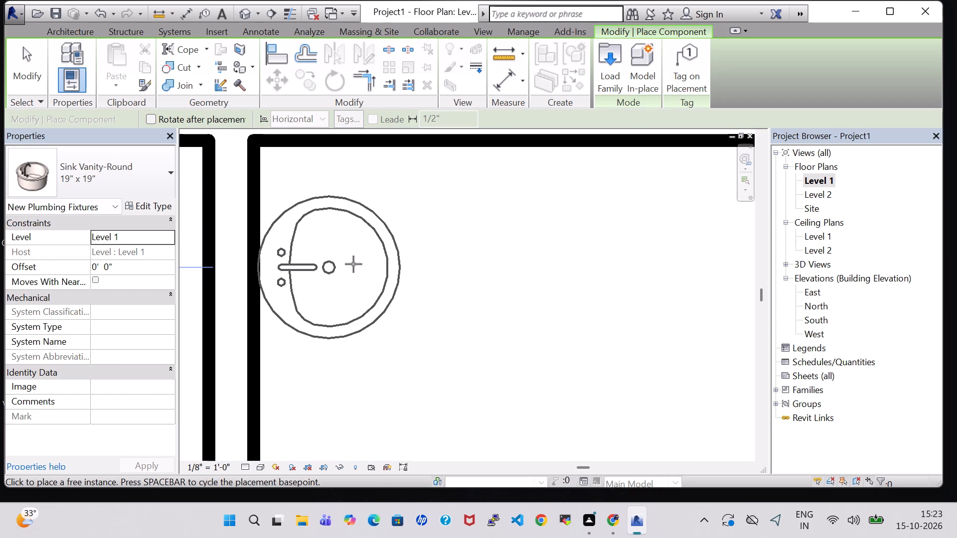
left_click(353, 264)
key("Escape")
key("Escape")
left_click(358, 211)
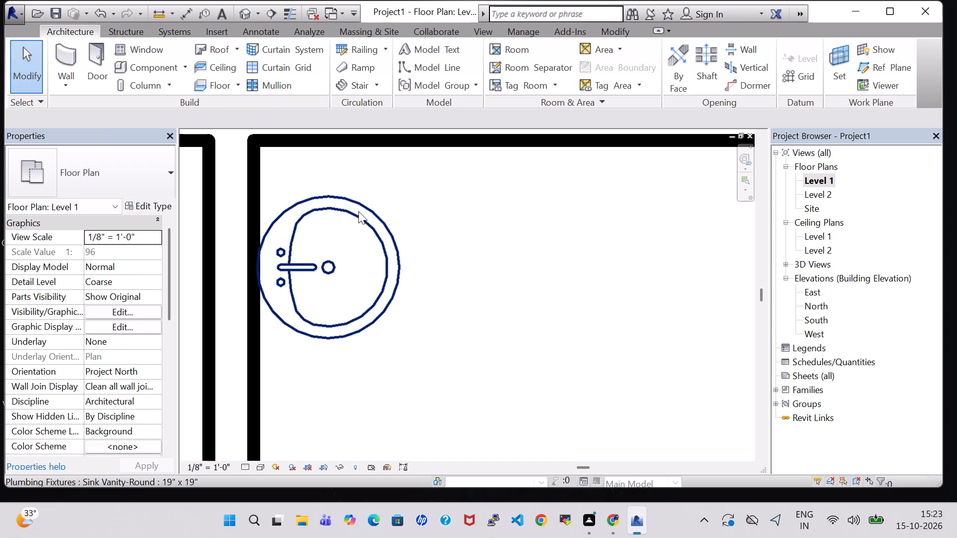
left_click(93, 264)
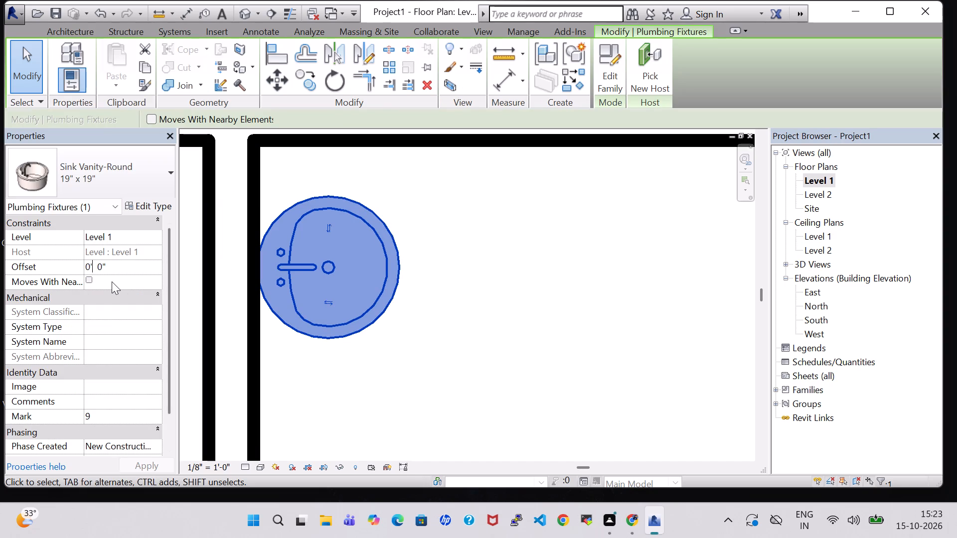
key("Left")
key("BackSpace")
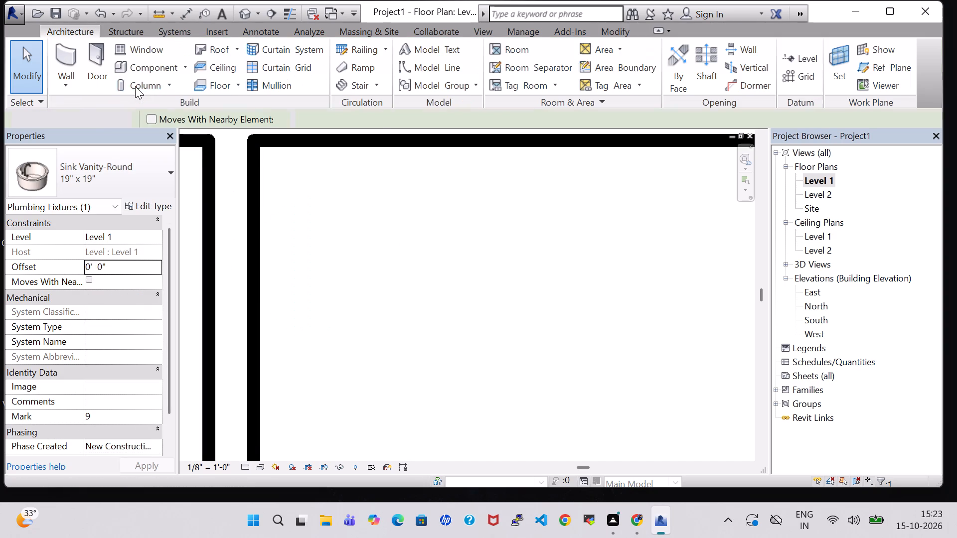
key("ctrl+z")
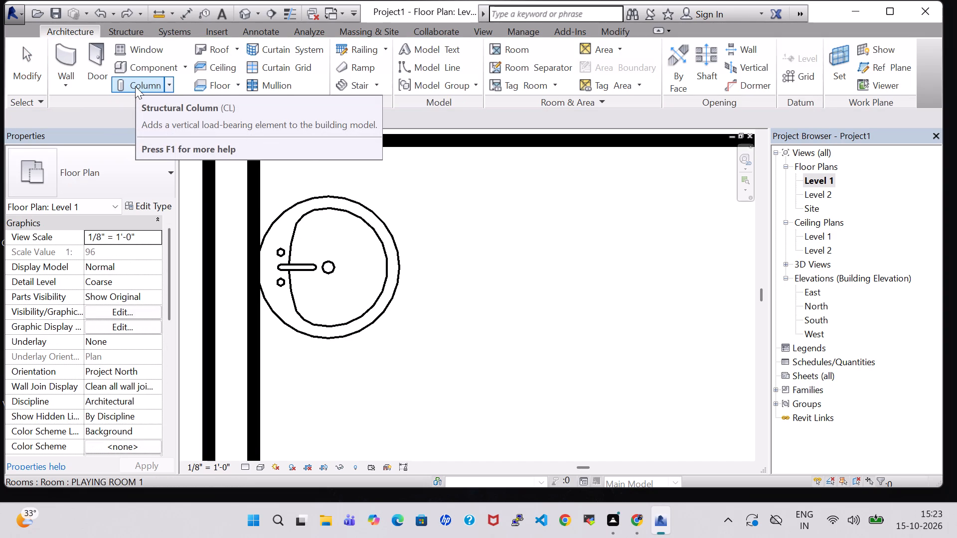
Set the dining-area round vanity sink's offset from Level 1 to 2' 0".
left_click(337, 202)
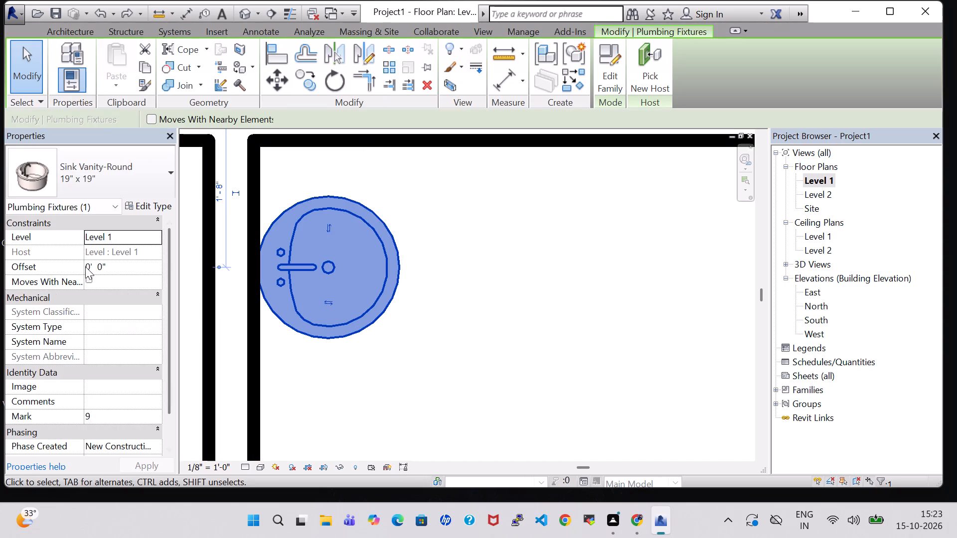
left_click(90, 268)
key("Right")
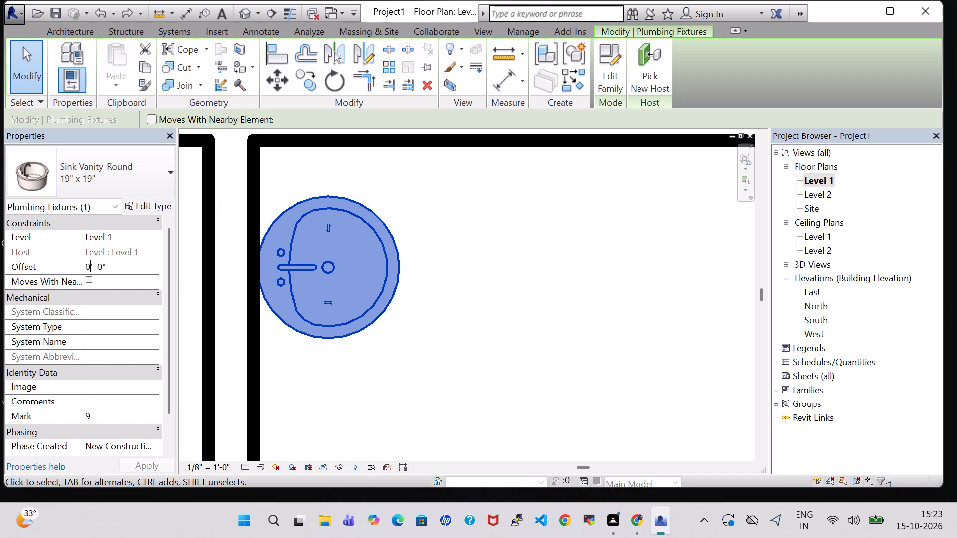
key("BackSpace")
key("2")
key("Return")
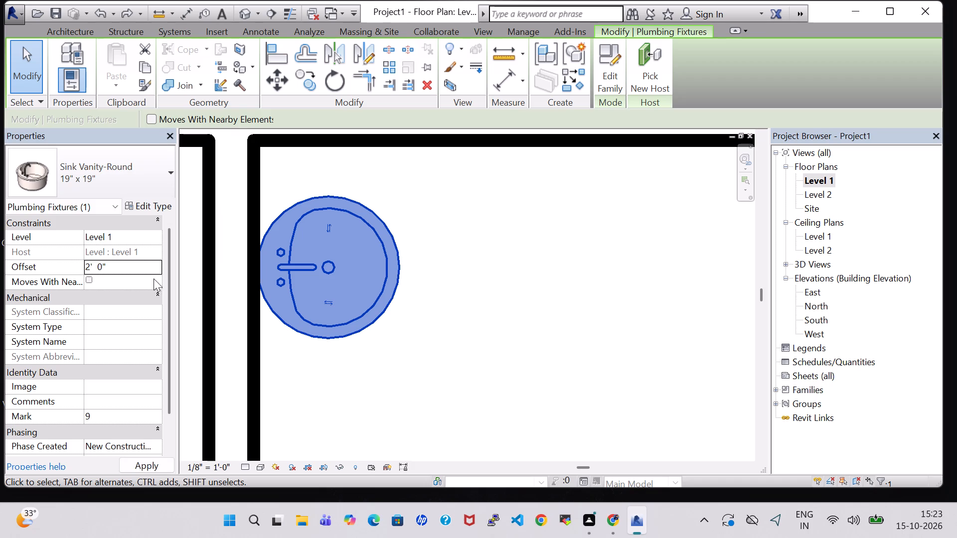
left_click(480, 285)
Load the Mirror-Ellipse family from the library's Furniture folder.
scroll(480, 285, "down", 5)
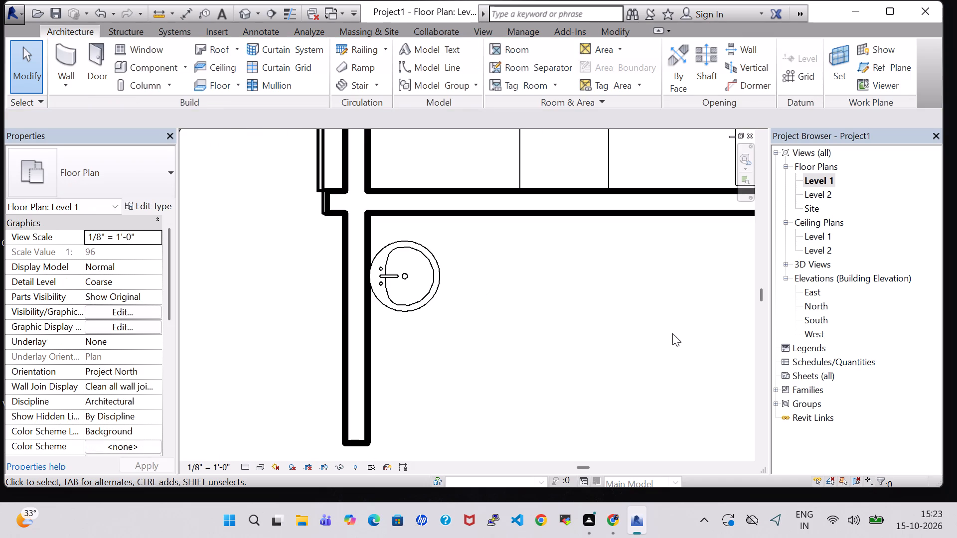
middle_click_drag(617, 314, 497, 294)
scroll(497, 294, "down", 5)
middle_click_drag(552, 304, 440, 268)
scroll(450, 266, "down", 1)
middle_click_drag(453, 266, 404, 206)
scroll(404, 206, "down", 2)
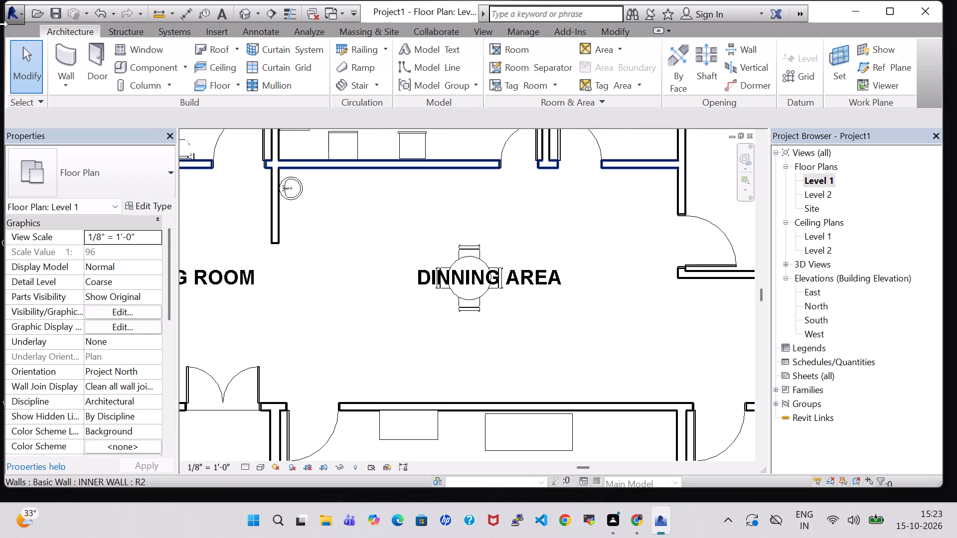
left_click(148, 67)
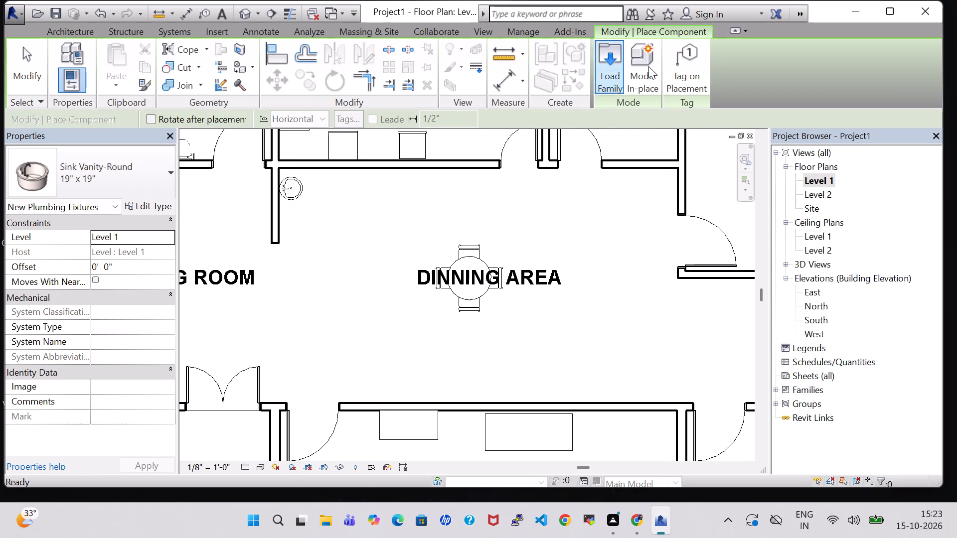
left_click(612, 61)
scroll(632, 205, "down", 1)
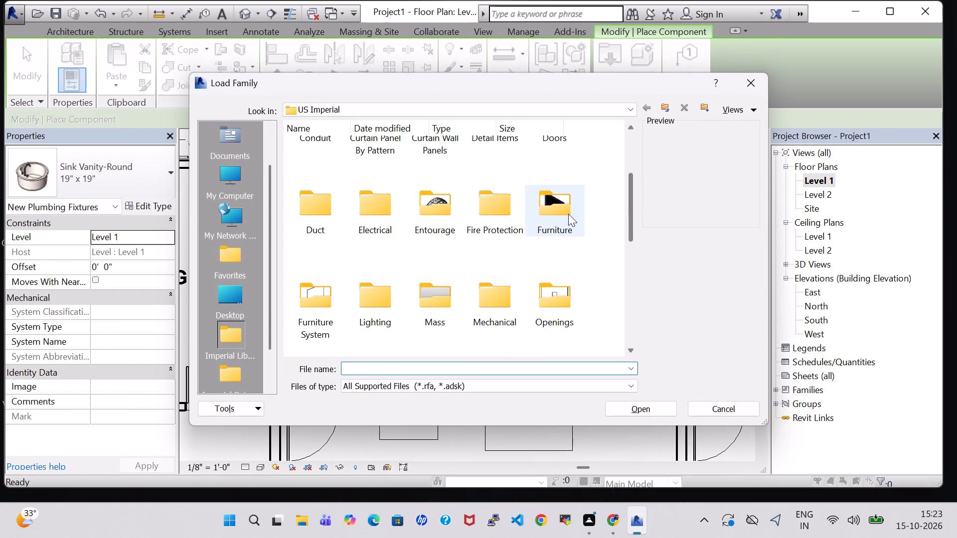
double_click(559, 215)
left_click(547, 177)
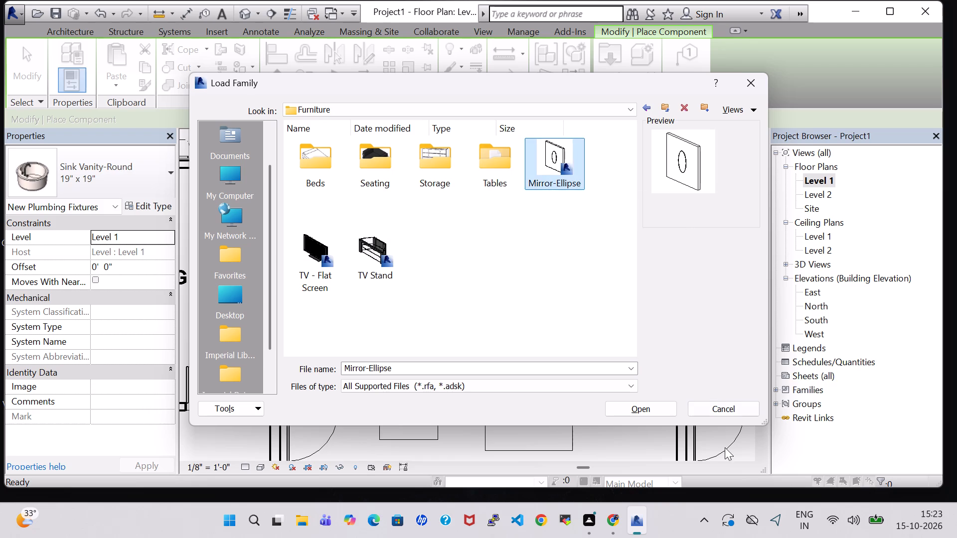
left_click(636, 411)
Place the 24" x 48" elliptical mirror on the wall directly behind the dining-area vanity sink.
scroll(321, 212, "up", 9)
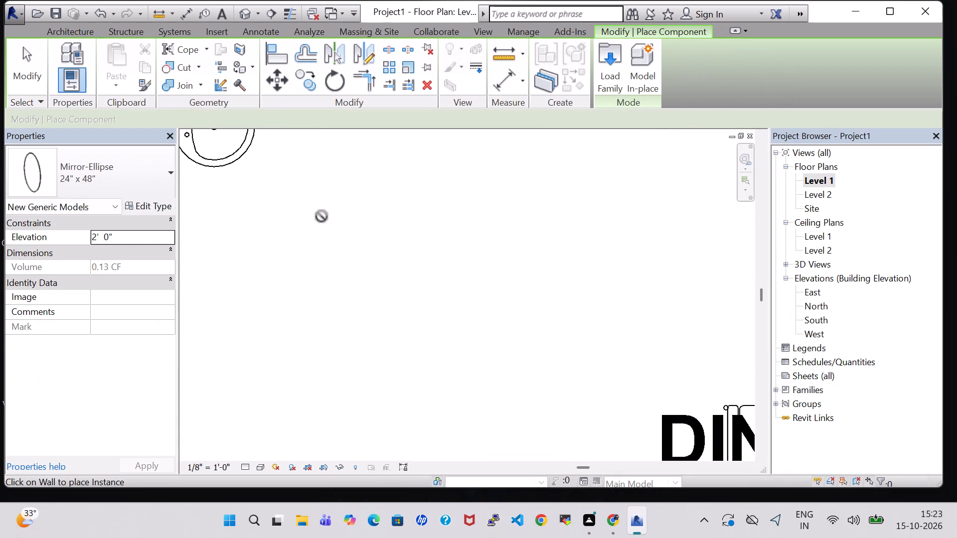
middle_click_drag(321, 216, 593, 359)
scroll(568, 348, "up", 1)
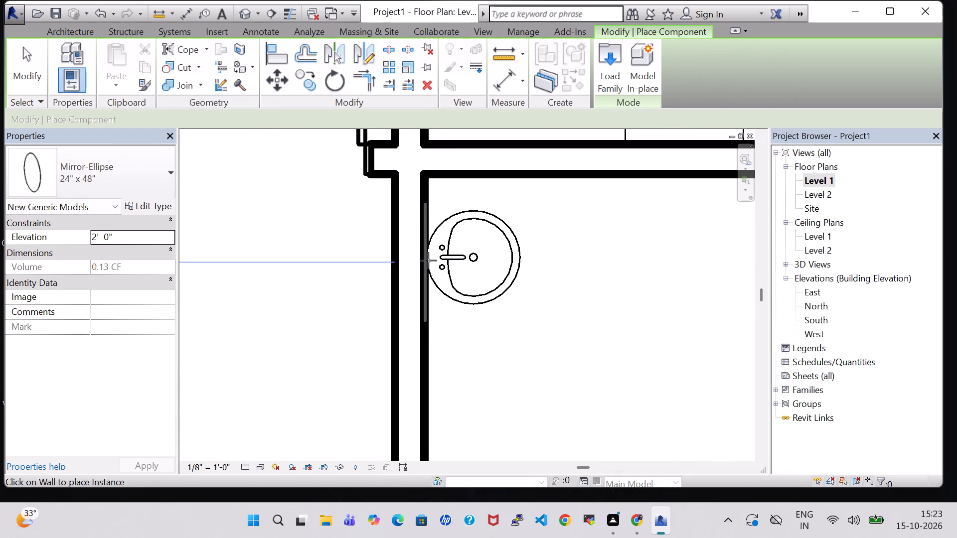
left_click(428, 261)
key("Escape")
key("Escape")
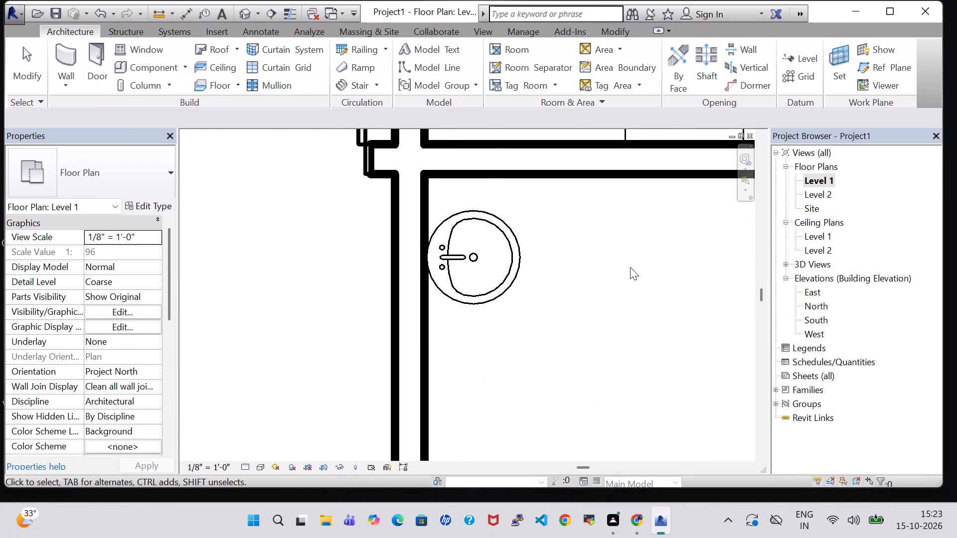
In the 3D view, set the elevation of the elliptical mirror behind the vanity sink to 3' 0".
left_click(247, 10)
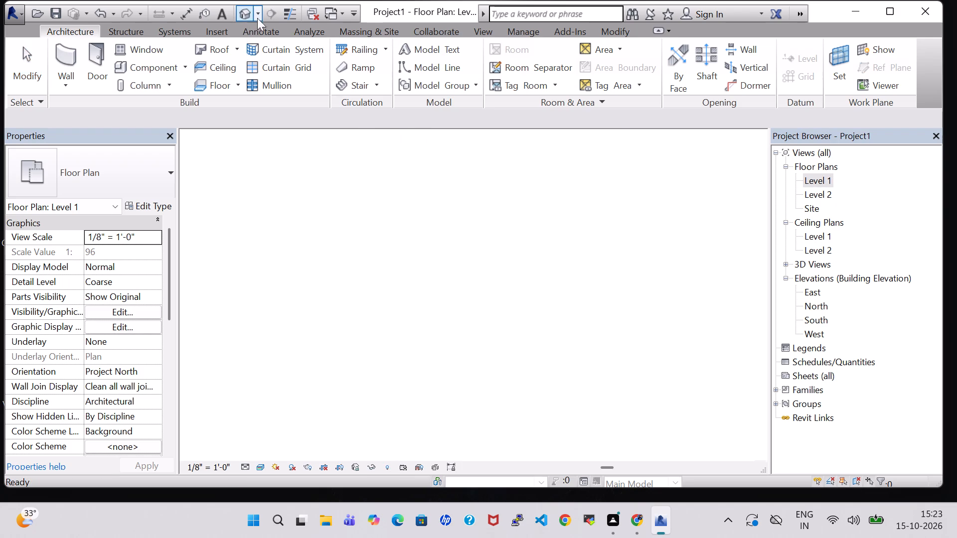
middle_click_drag(501, 206, 473, 310)
middle_click_drag(423, 284, 493, 298, "shift")
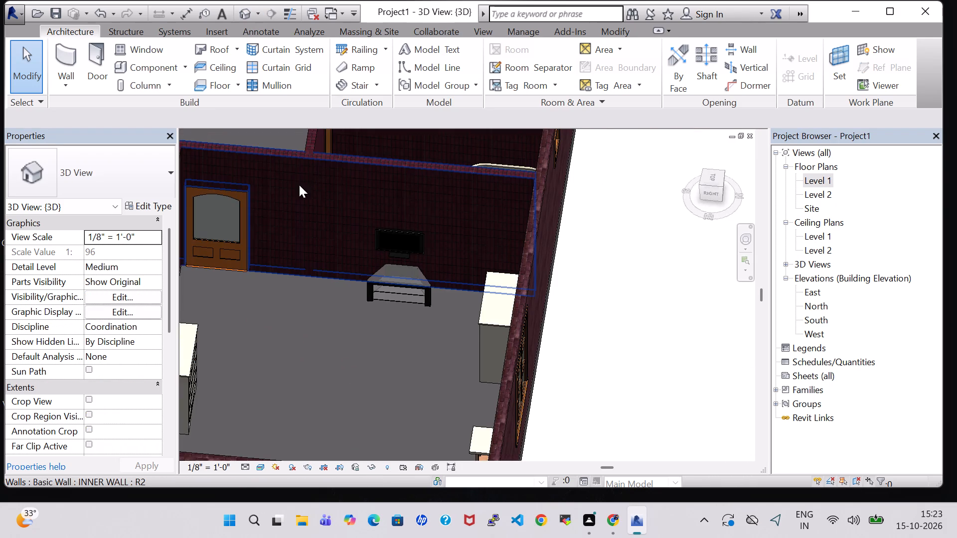
middle_click_drag(301, 188, 439, 390)
middle_click_drag(401, 197, 403, 401)
middle_click_drag(403, 366, 429, 372, "shift")
middle_click_drag(297, 199, 313, 286)
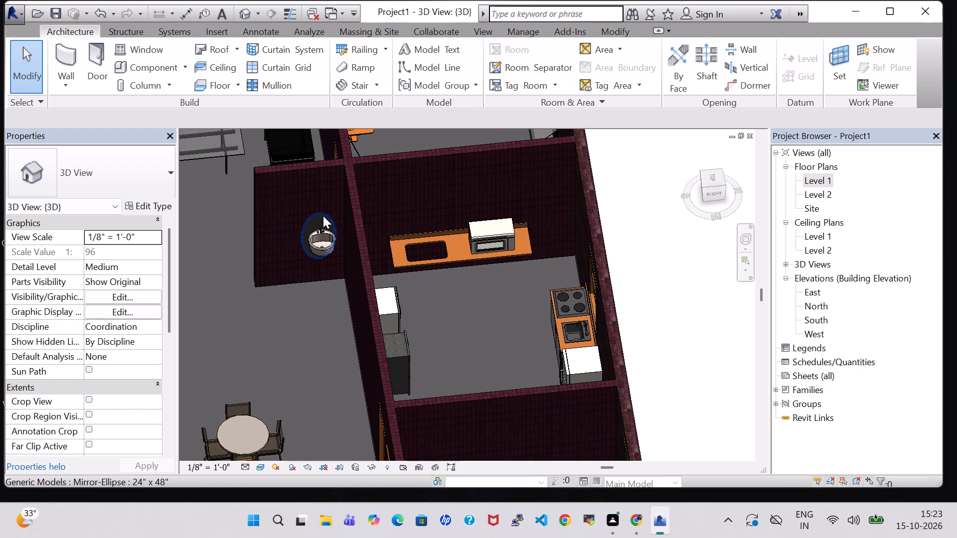
left_click(323, 216)
left_click(98, 251)
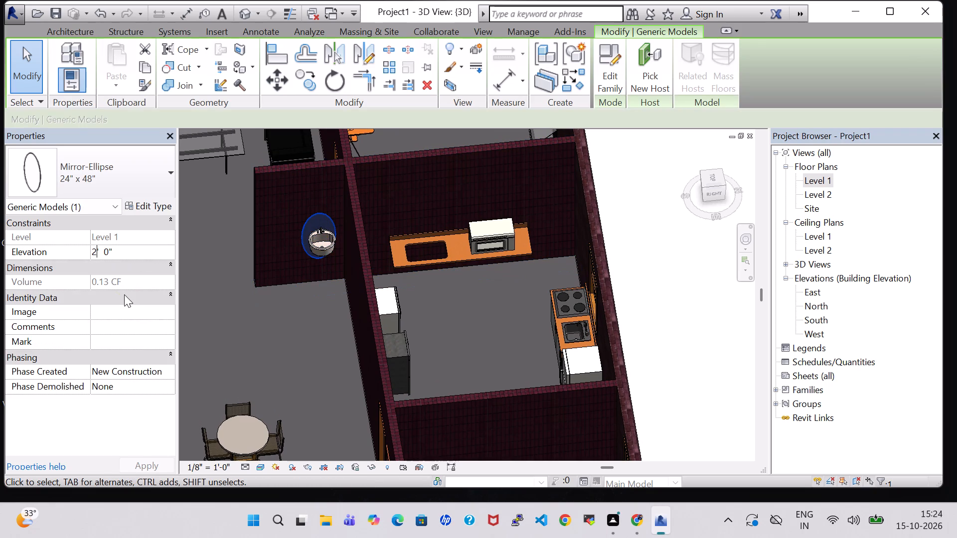
key("BackSpace")
key("3")
key("Return")
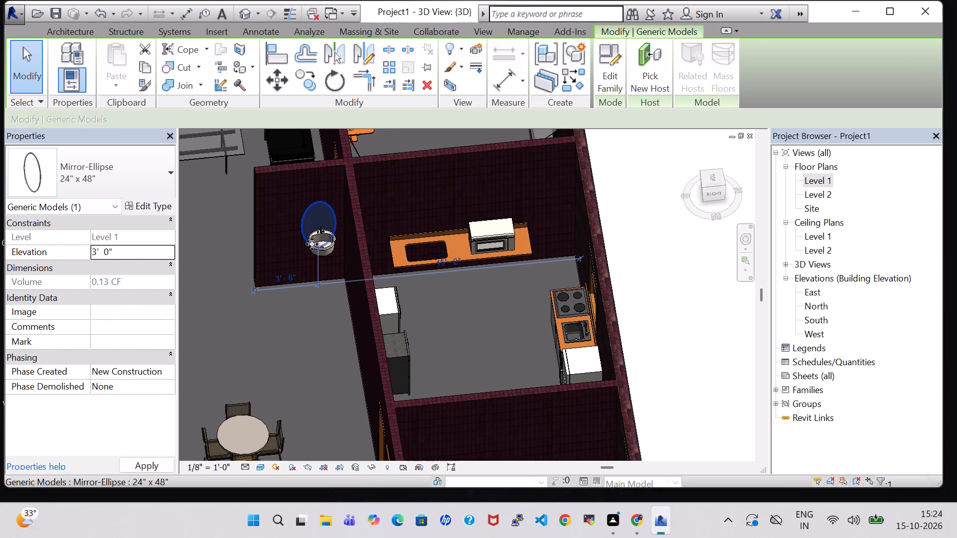
left_click(334, 335)
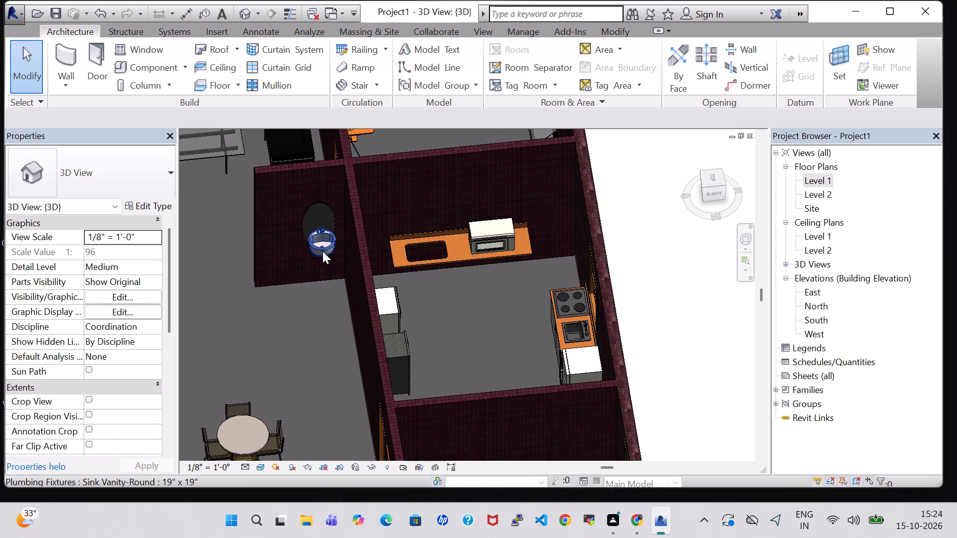
Set the dining-area round vanity sink's offset from Level 1 to 1' 5".
left_click(322, 247)
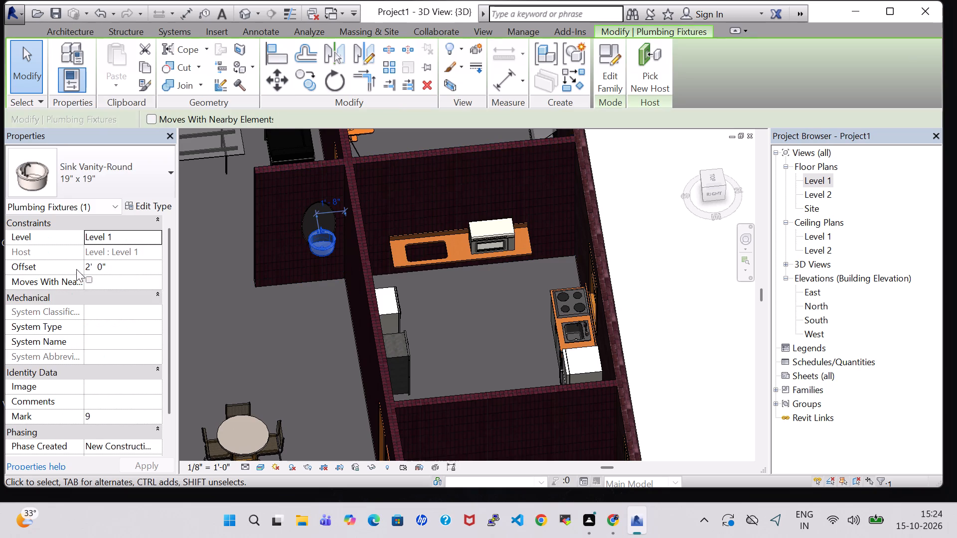
left_click(90, 264)
key("Right")
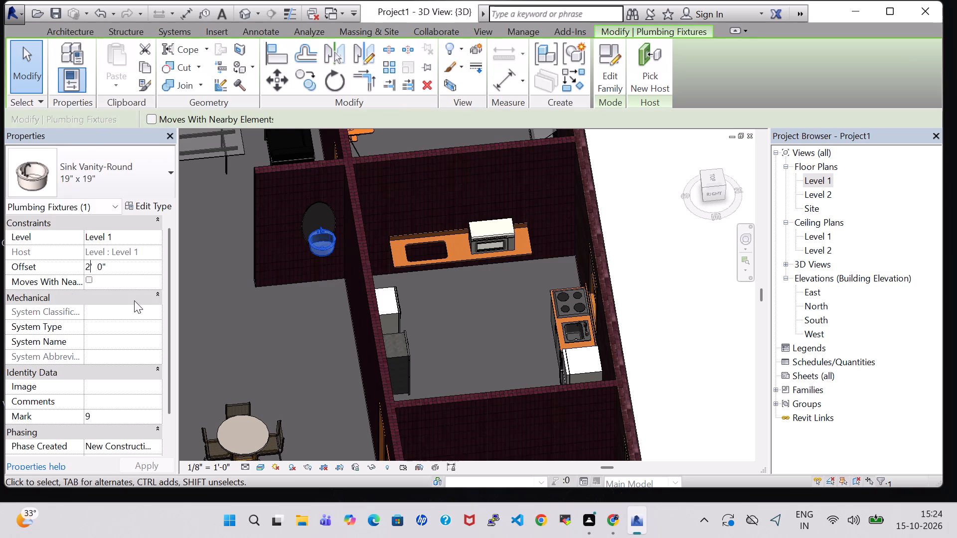
key("BackSpace")
key("1")
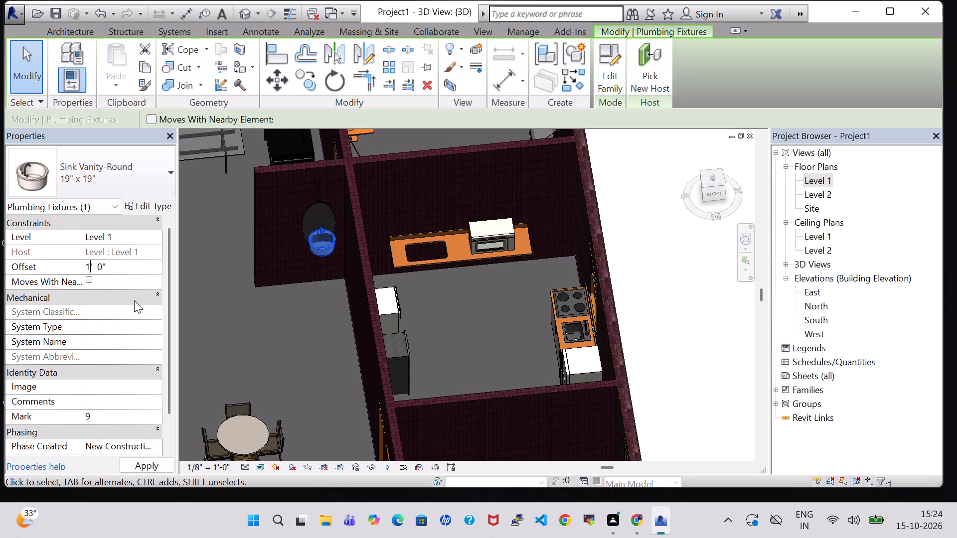
left_click(103, 267)
key("BackSpace")
key("5")
key("Return")
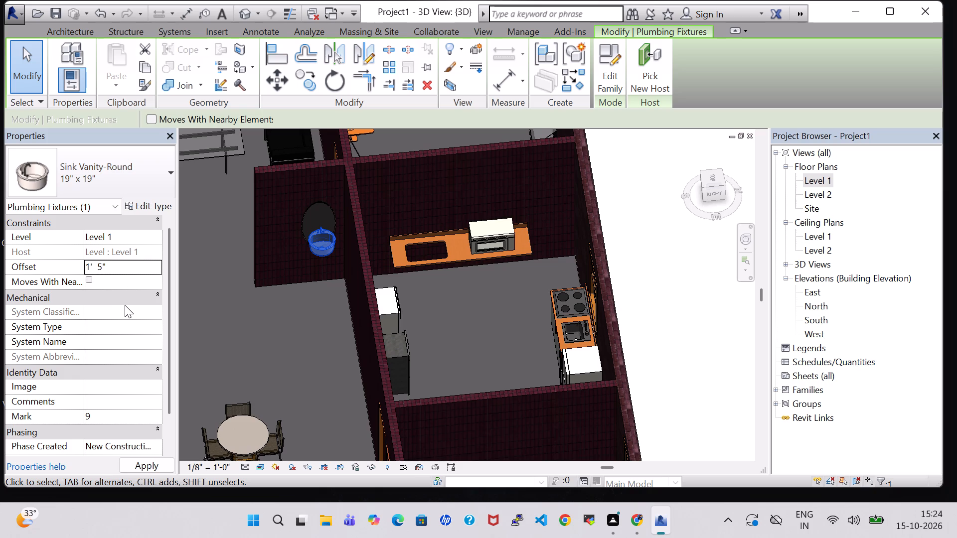
left_click(278, 370)
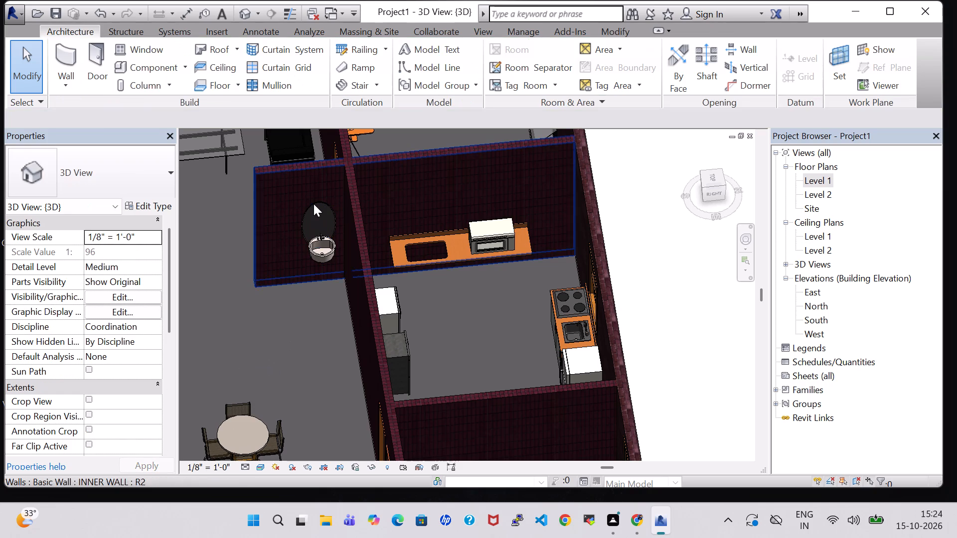
Raise the elliptical mirror to an elevation of 4' 6" and shift it sideways over the sink, 3' 10" from the wall's free end.
left_click(318, 204)
key("Up")
key("Up")
key("Up")
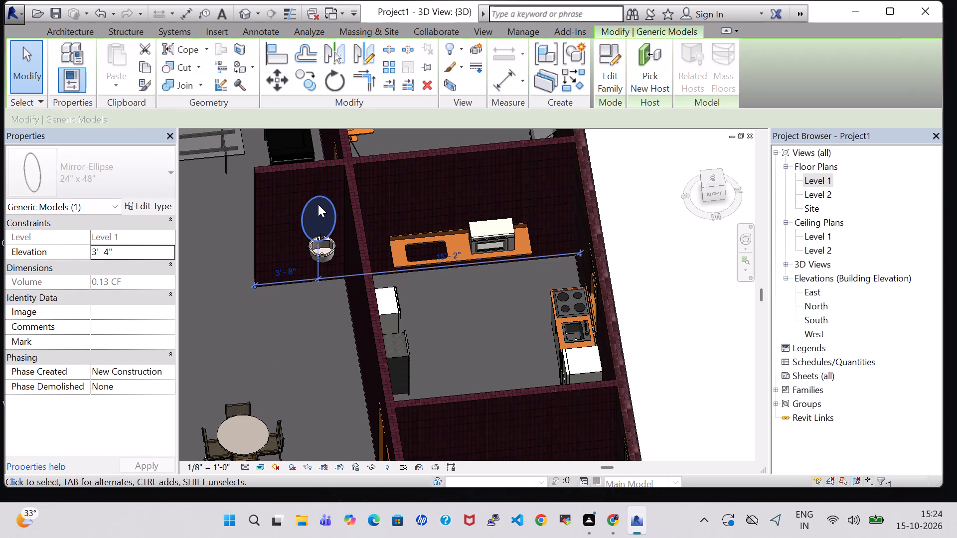
key("Up")
key("Up")
key("Up")
key("Up")
key("Up")
key("Up")
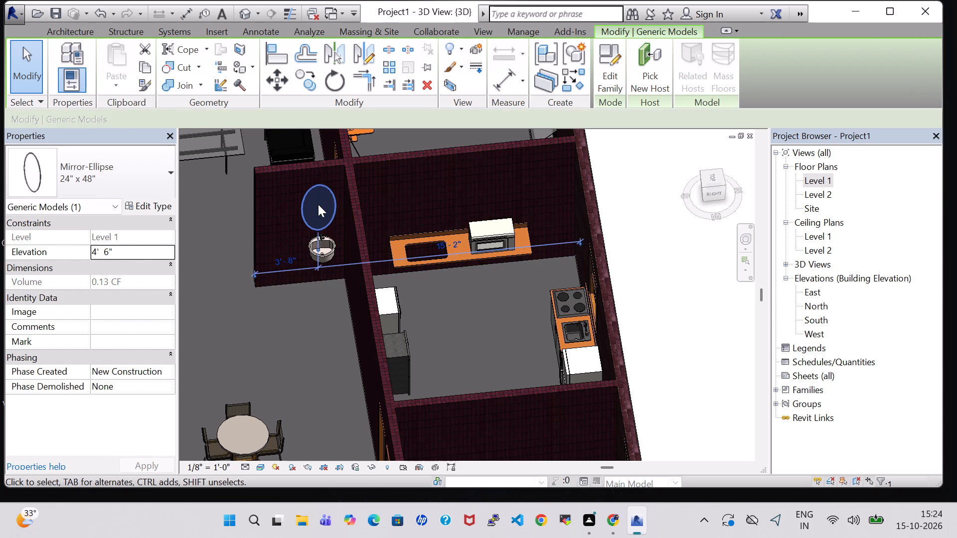
key("Right")
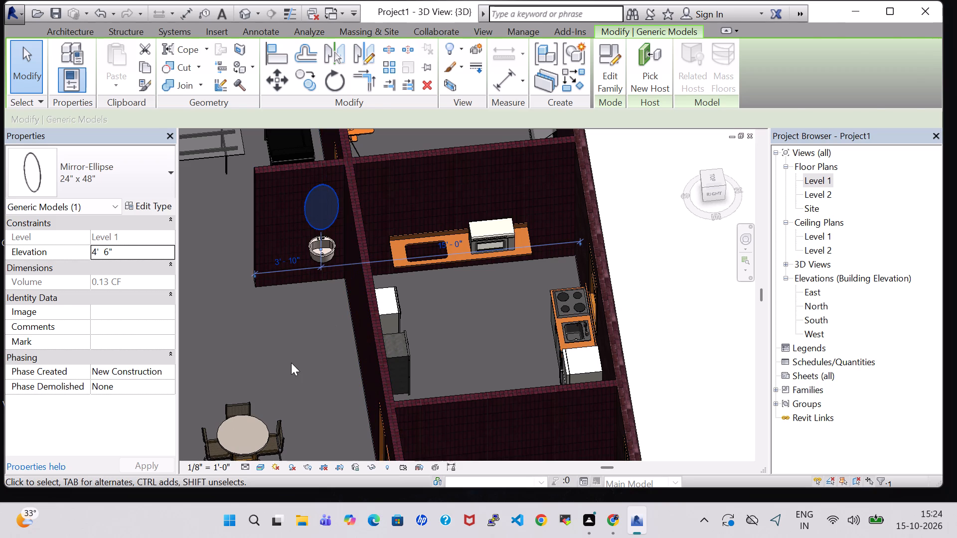
left_click(291, 363)
In the Level 1 floor plan, load the RPC Notebook Computer family from the library's Entourage folder for placement.
middle_click_drag(291, 363, 285, 344, "shift")
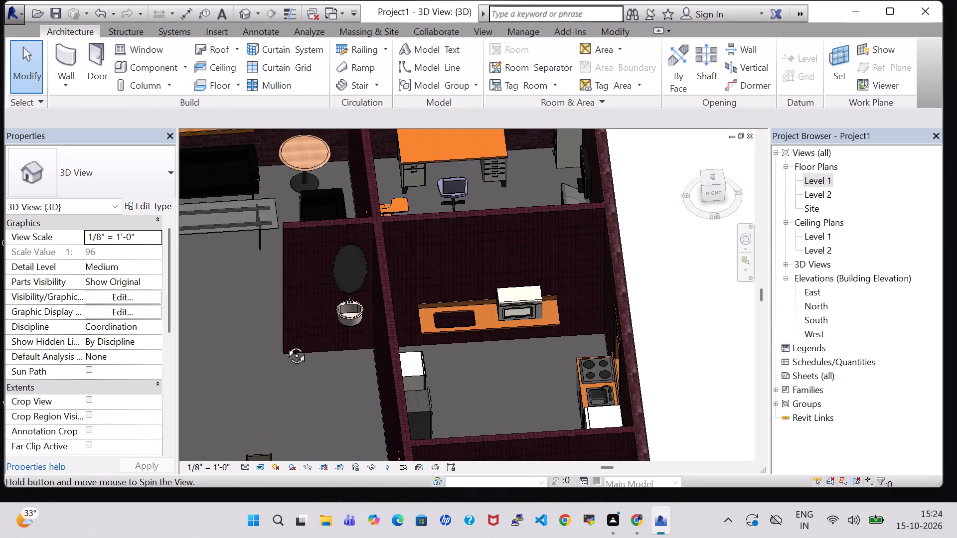
middle_click_drag(285, 344, 281, 338, "shift")
scroll(684, 252, "down", 2)
double_click(825, 177)
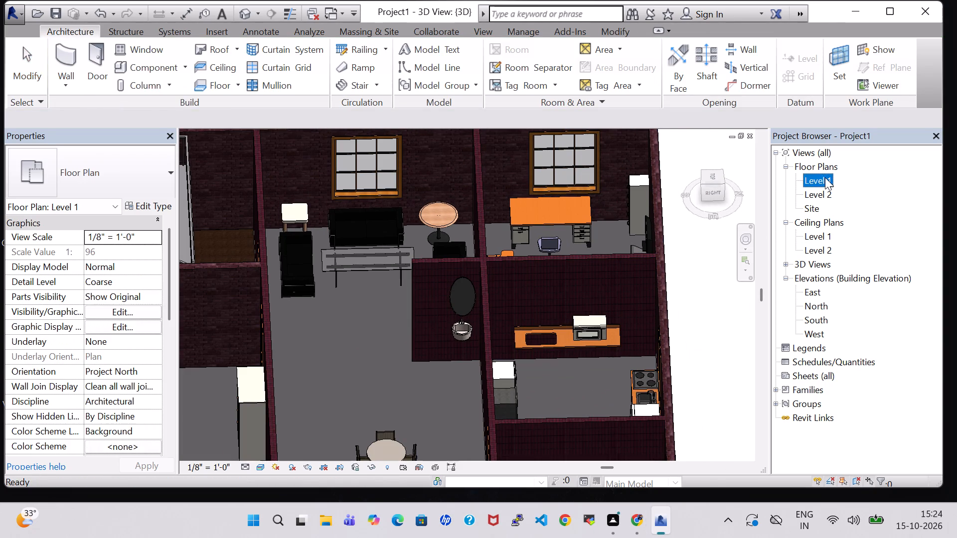
scroll(592, 179, "down", 5)
middle_click_drag(602, 212, 428, 302)
scroll(473, 333, "down", 3)
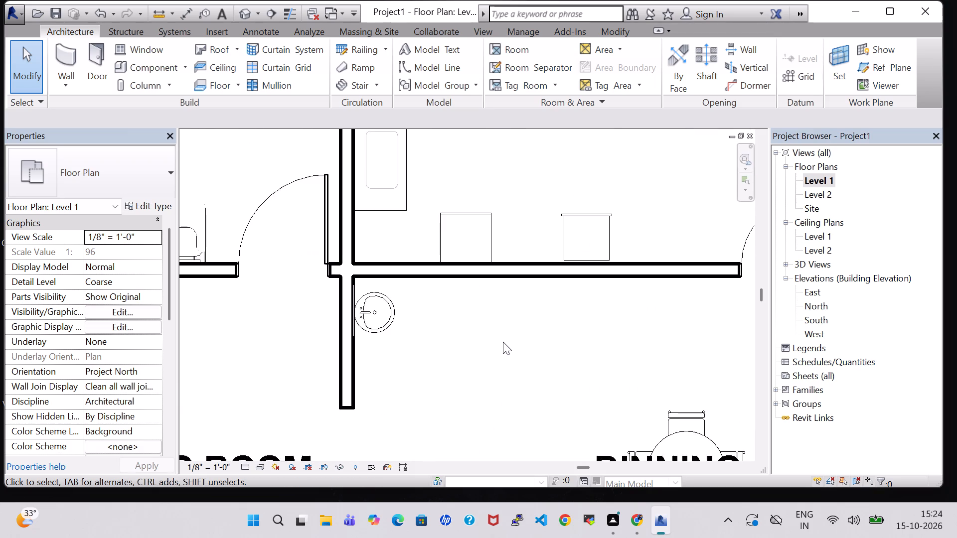
scroll(503, 342, "down", 2)
middle_click_drag(520, 330, 430, 295)
scroll(428, 294, "down", 5)
middle_click_drag(509, 307, 445, 277)
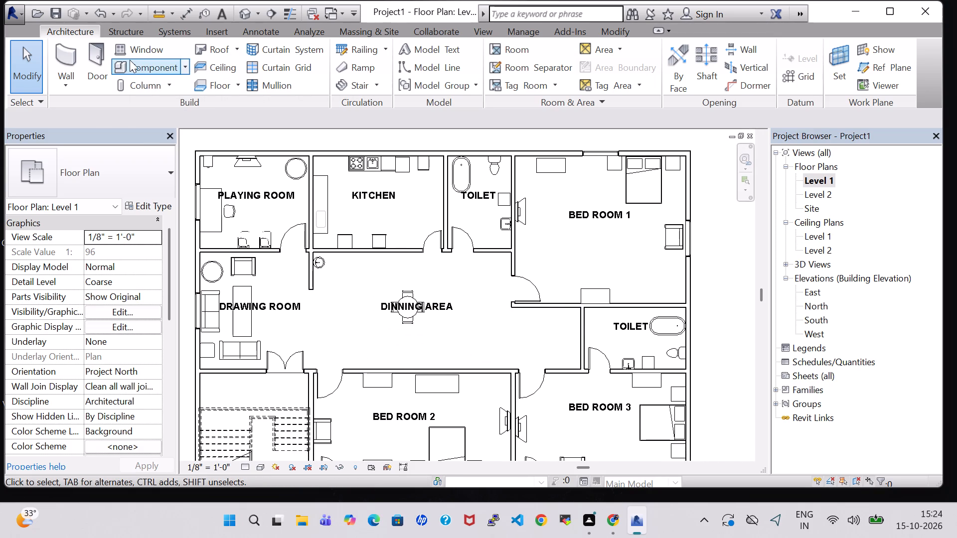
scroll(483, 223, "down", 2)
middle_click_drag(475, 305, 470, 269)
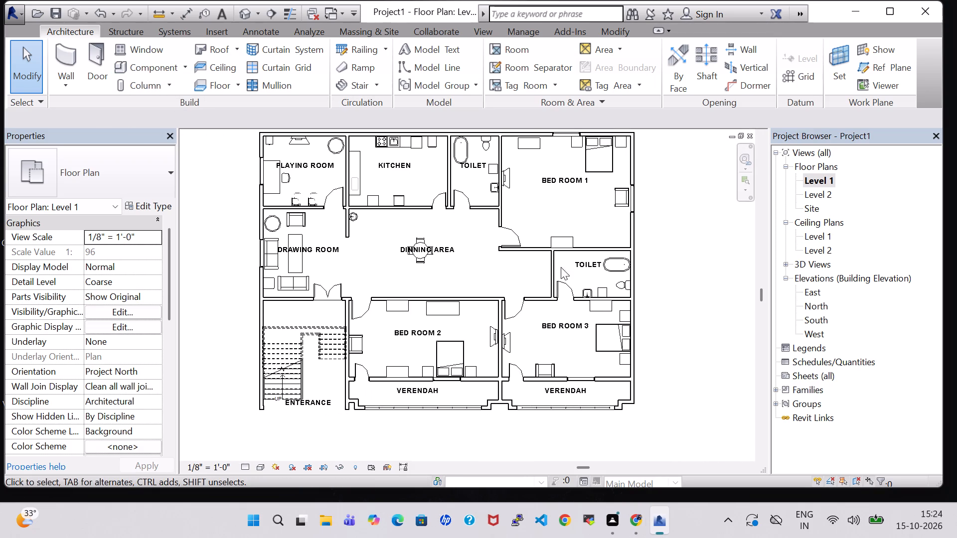
left_click(130, 66)
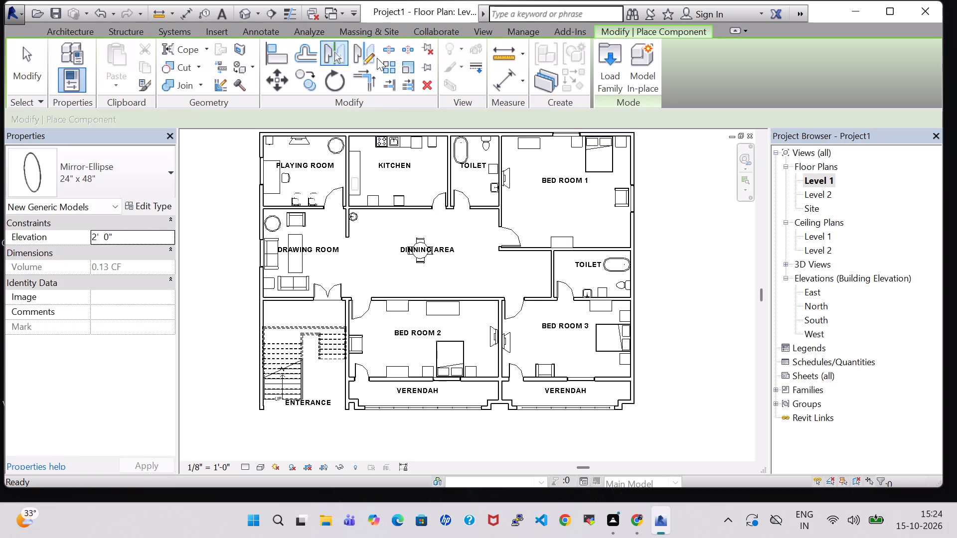
left_click(606, 85)
scroll(518, 125, "down", 1)
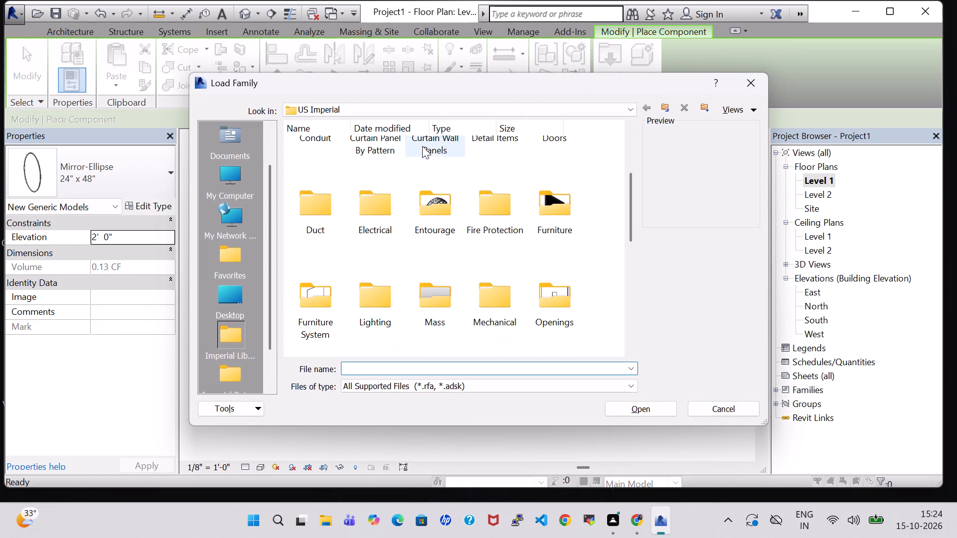
double_click(430, 207)
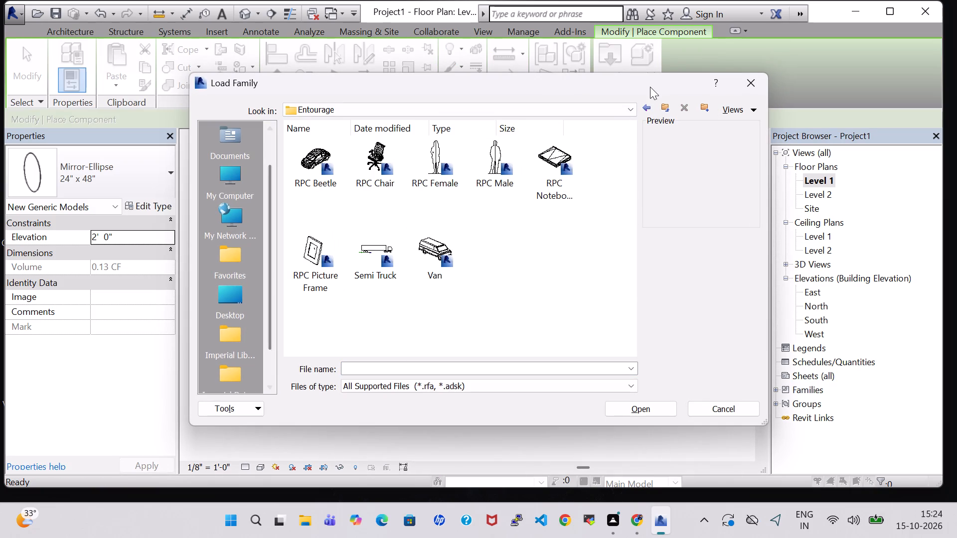
left_click(559, 153)
left_click(640, 414)
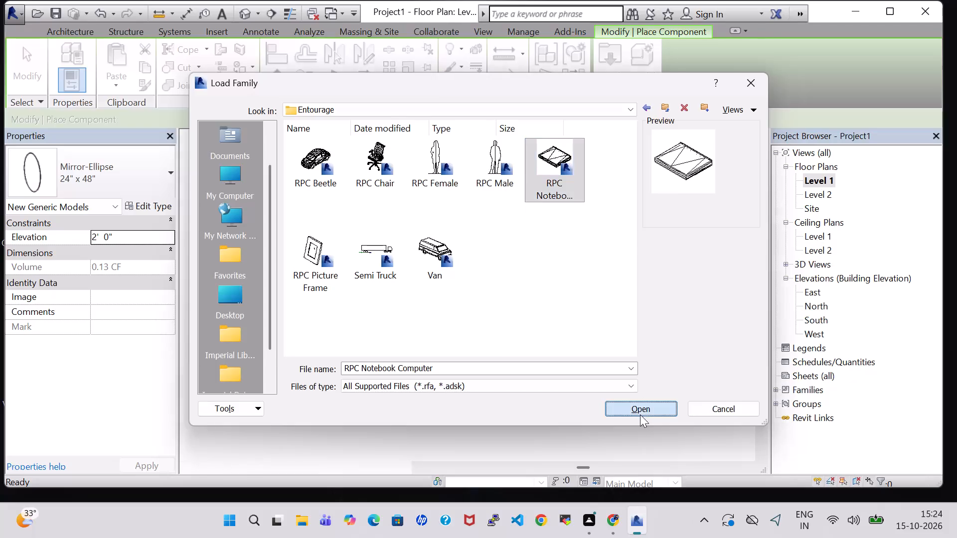
Place the notebook computer, rotated a quarter turn, at the middle of the playing room's 72" x 36" desk.
middle_click_drag(343, 238, 479, 316)
scroll(479, 316, "up", 10)
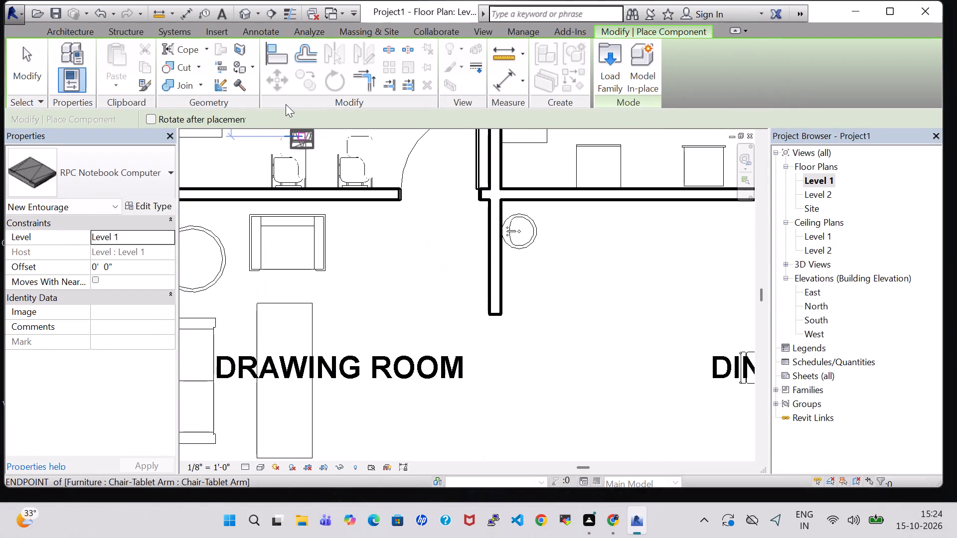
middle_click_drag(293, 141, 445, 335)
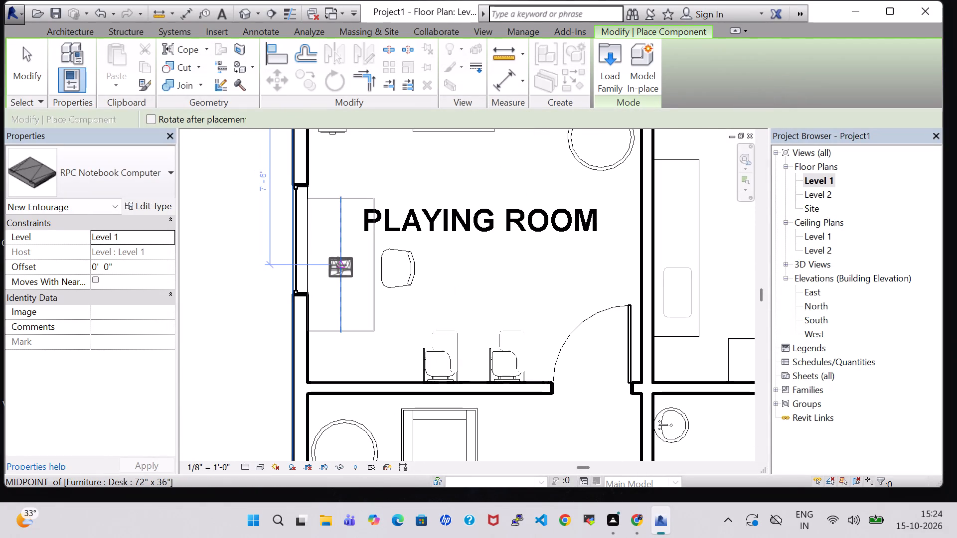
key("space")
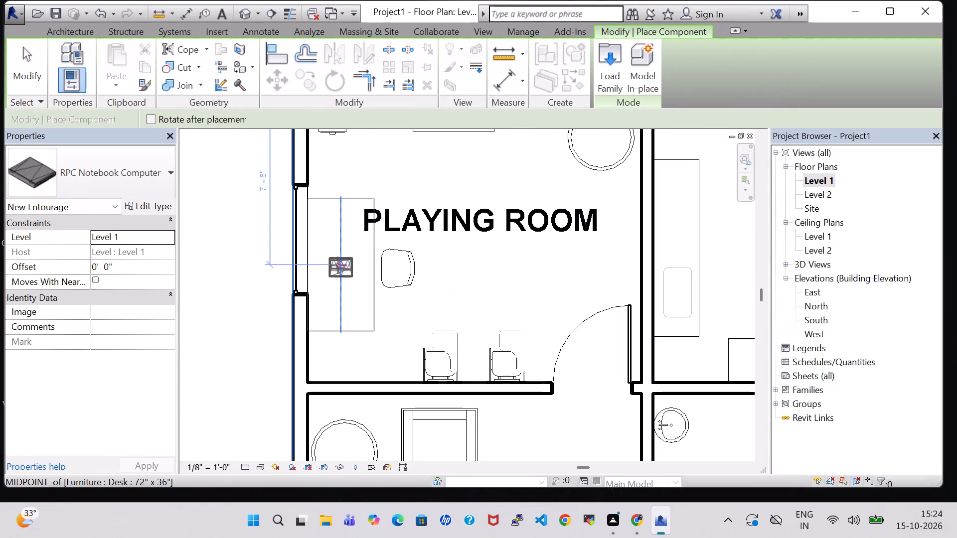
left_click(338, 265)
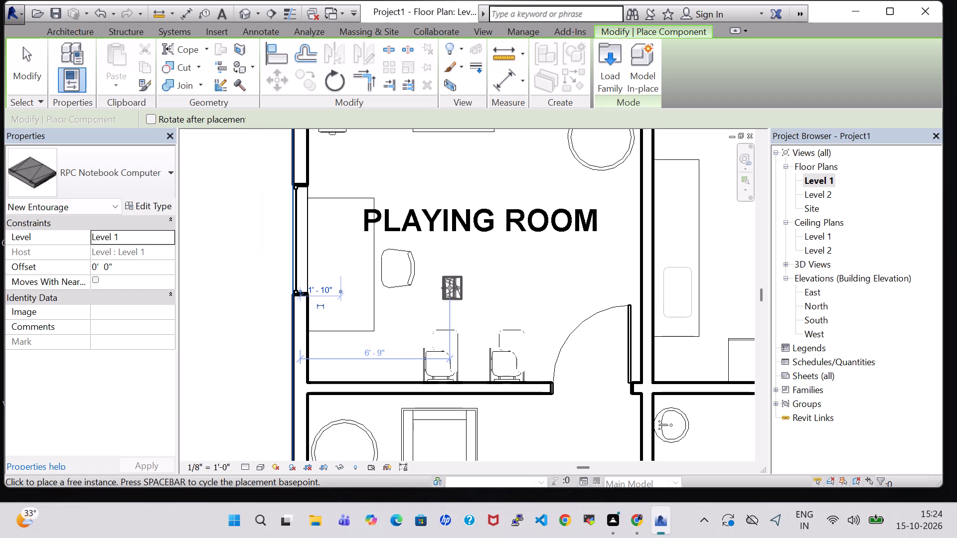
key("Escape")
key("Escape")
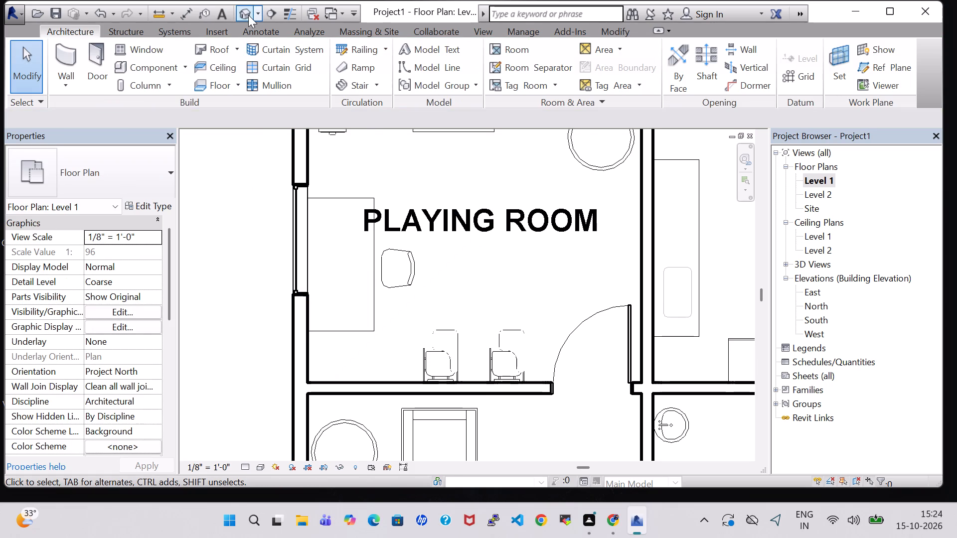
In the 3D view, set the playing-room notebook computer's offset from Level 1 to 2' 0".
left_click(248, 15)
scroll(339, 245, "down", 1)
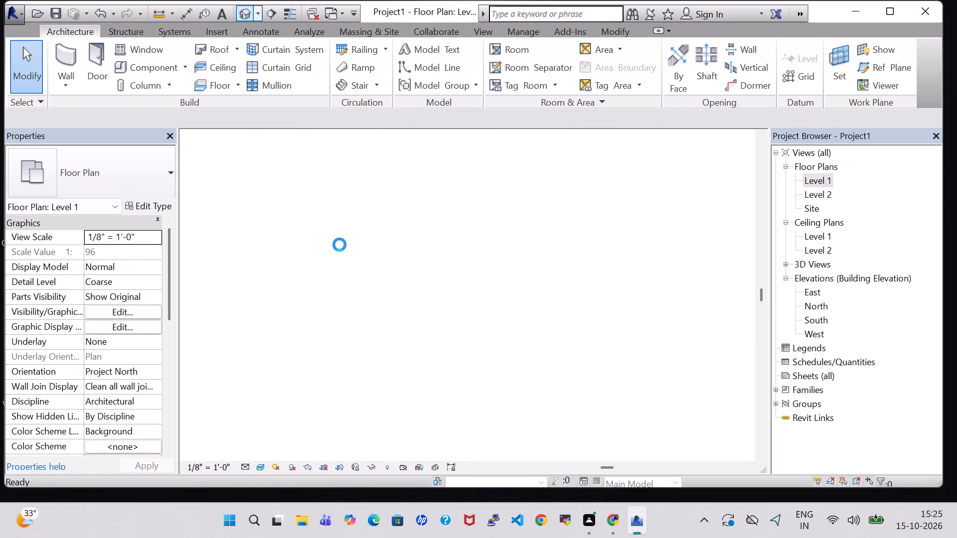
scroll(340, 269, "down", 1)
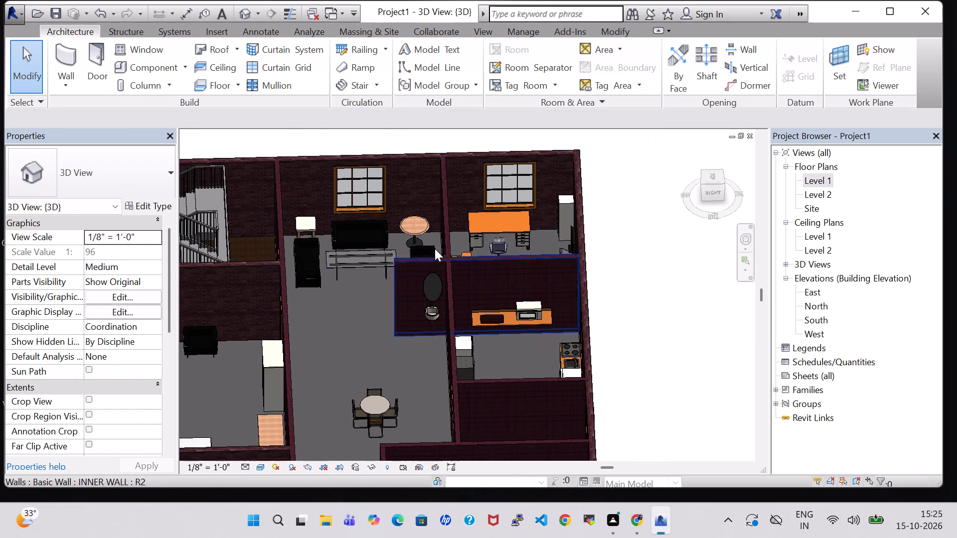
middle_click_drag(504, 218, 431, 262)
scroll(431, 262, "up", 10)
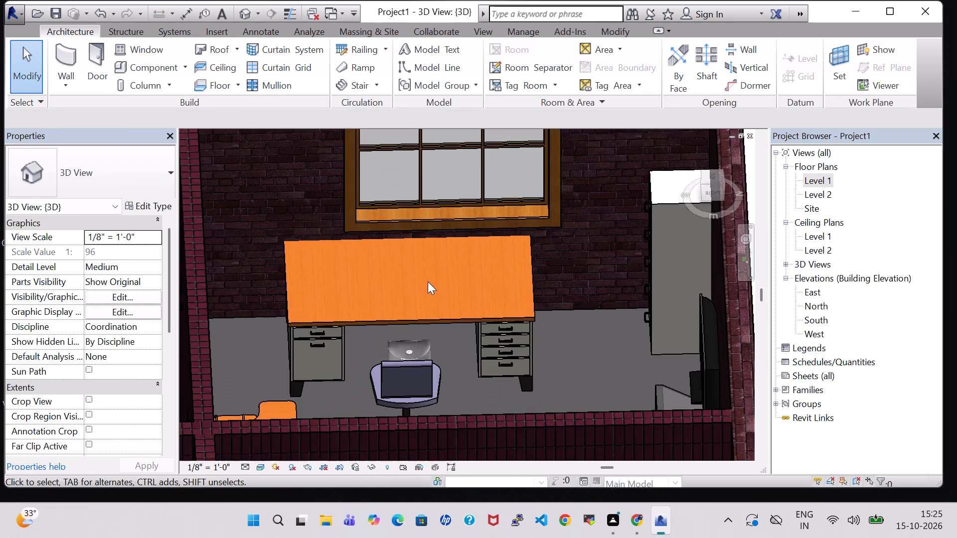
left_click(417, 342)
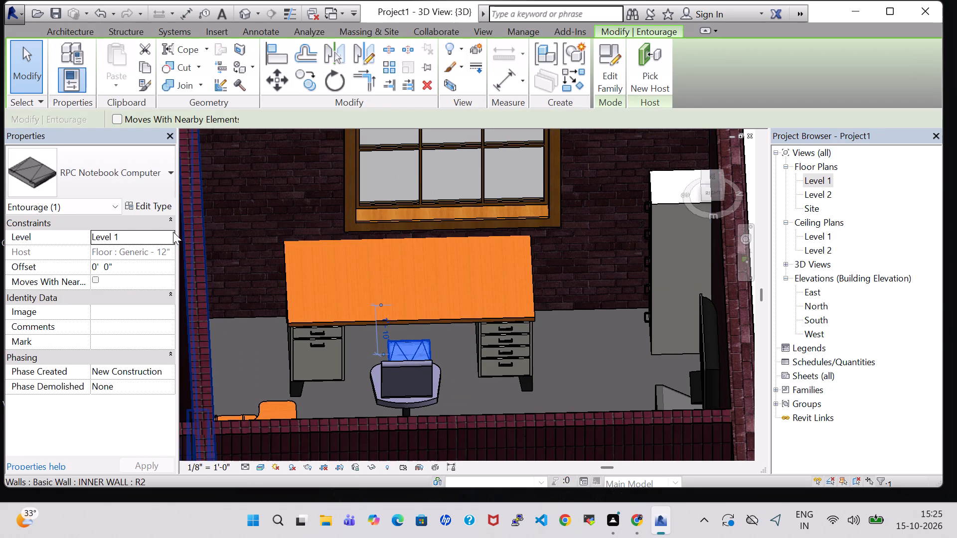
left_click(99, 265)
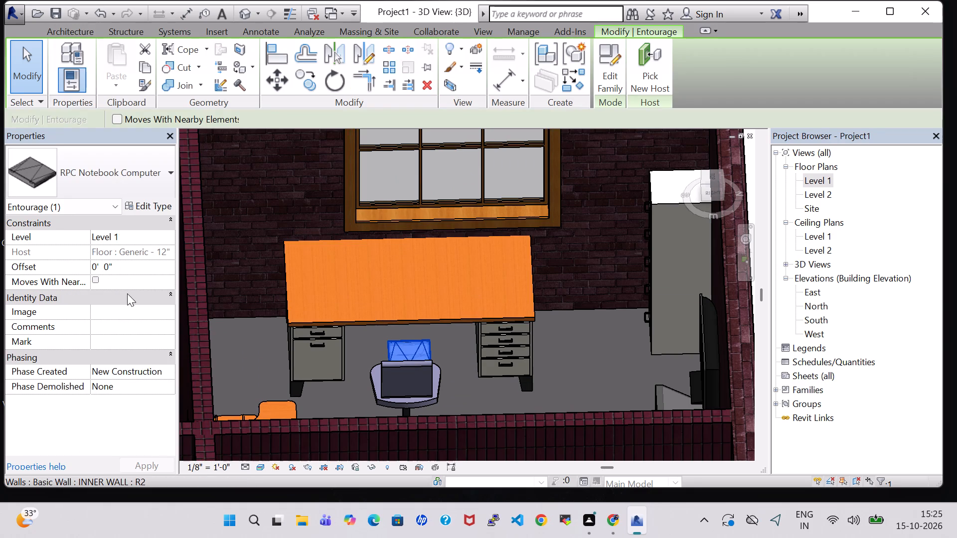
key("Left")
key("BackSpace")
key("2")
key("Return")
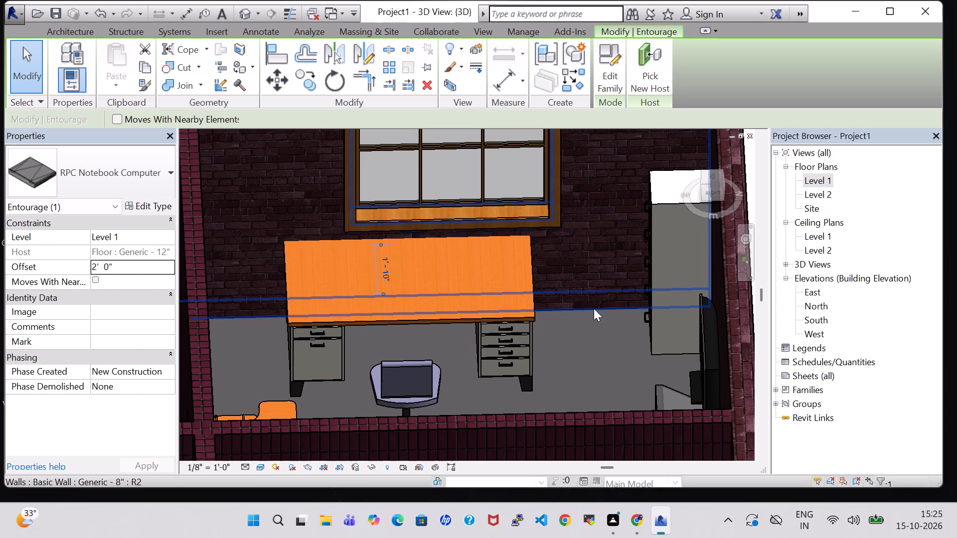
Set the playing-room notebook computer's offset from Level 1 to 1' 0".
middle_click_drag(594, 308, 620, 328, "shift")
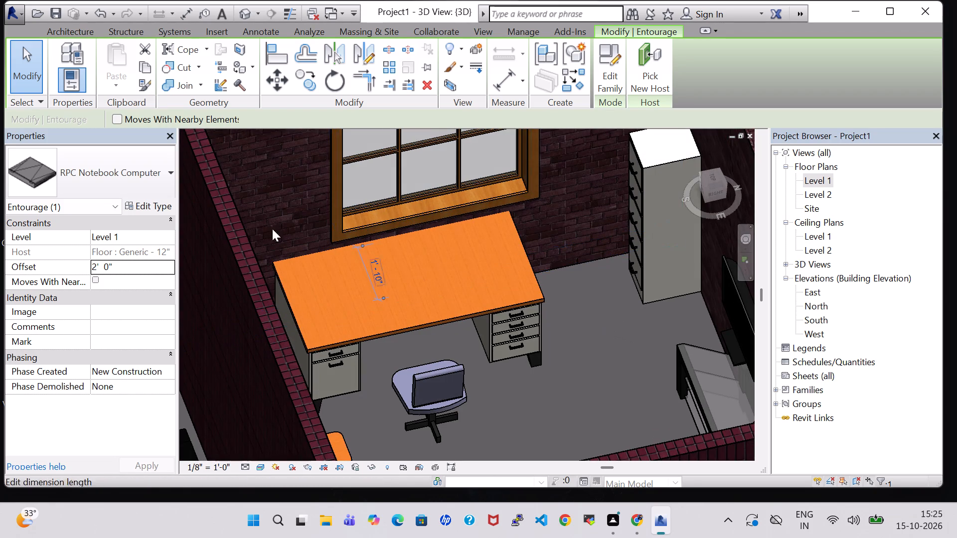
left_click(94, 265)
key("Right")
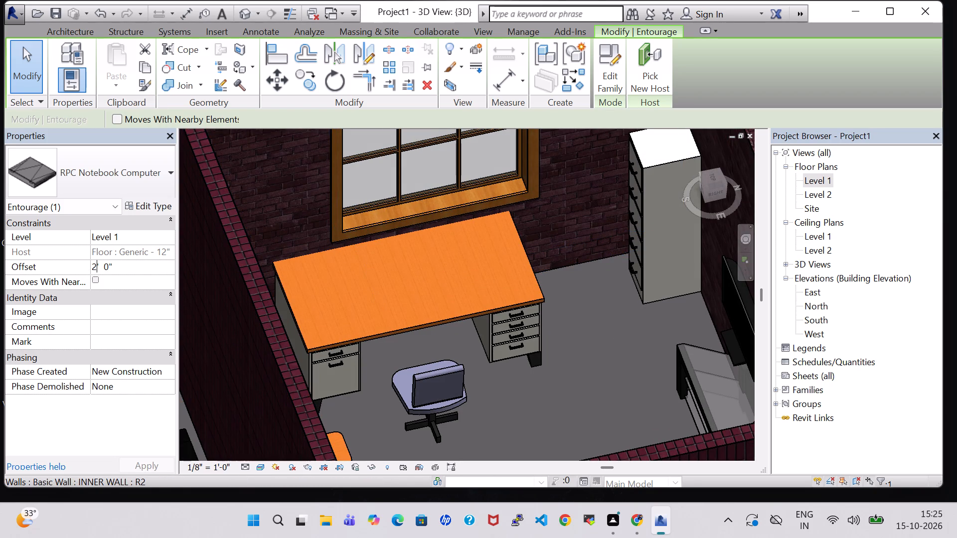
key("BackSpace")
key("1")
key("Return")
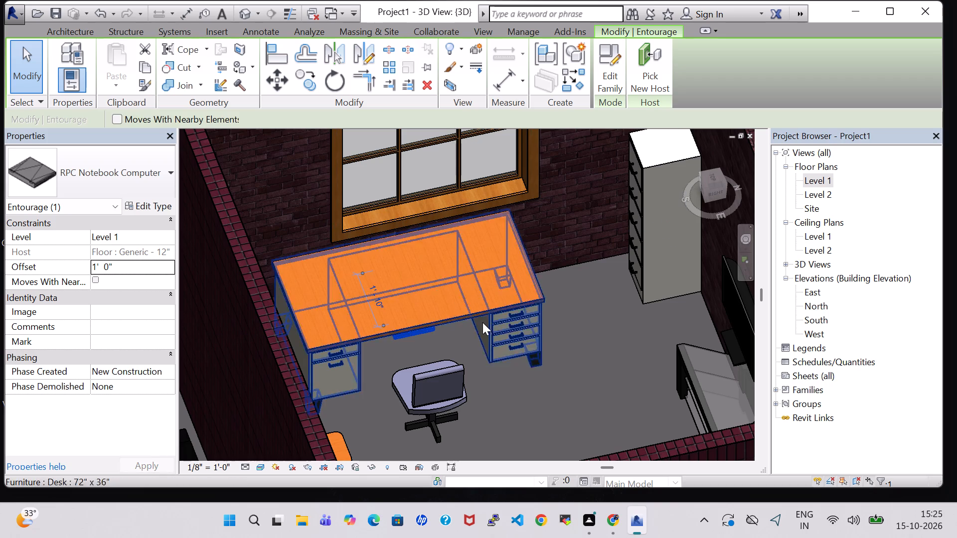
Adjust the notebook computer's position at the playing-room desk with small nudges backward, forward and sideways.
middle_click_drag(560, 389, 557, 337, "shift")
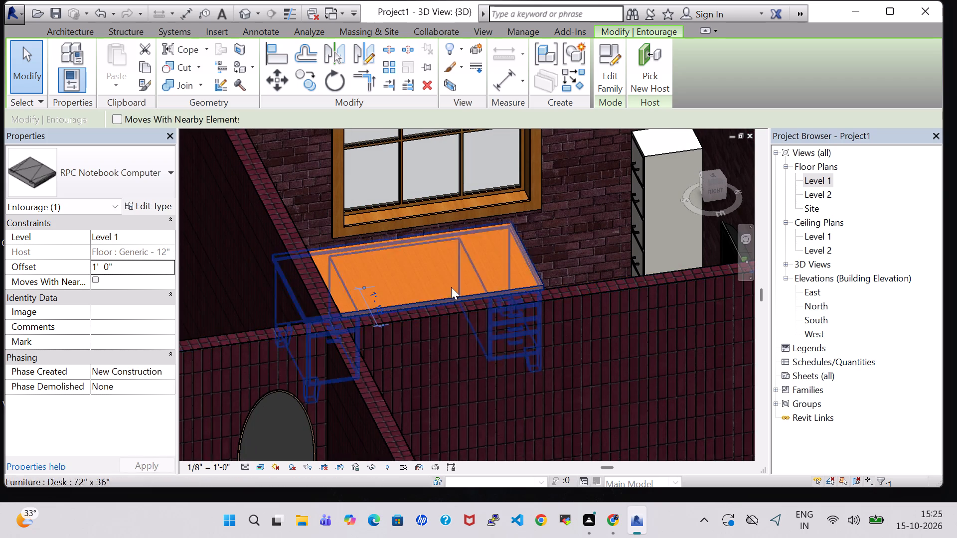
middle_click_drag(556, 259, 553, 303)
middle_click_drag(558, 289, 558, 332, "shift")
key("Up")
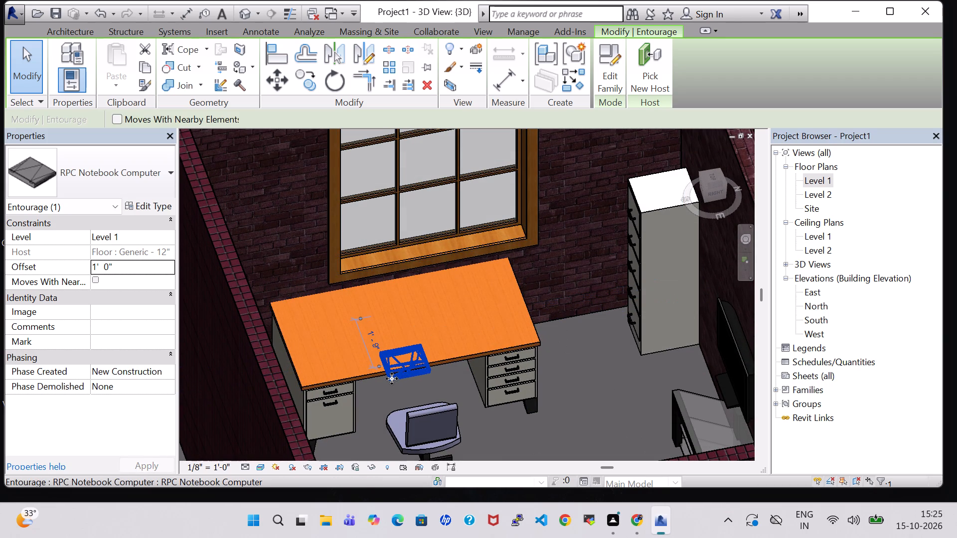
key("Up")
key("Up")
key("Up")
key("Up")
key("Up")
key("Up")
key("Up")
key("Up")
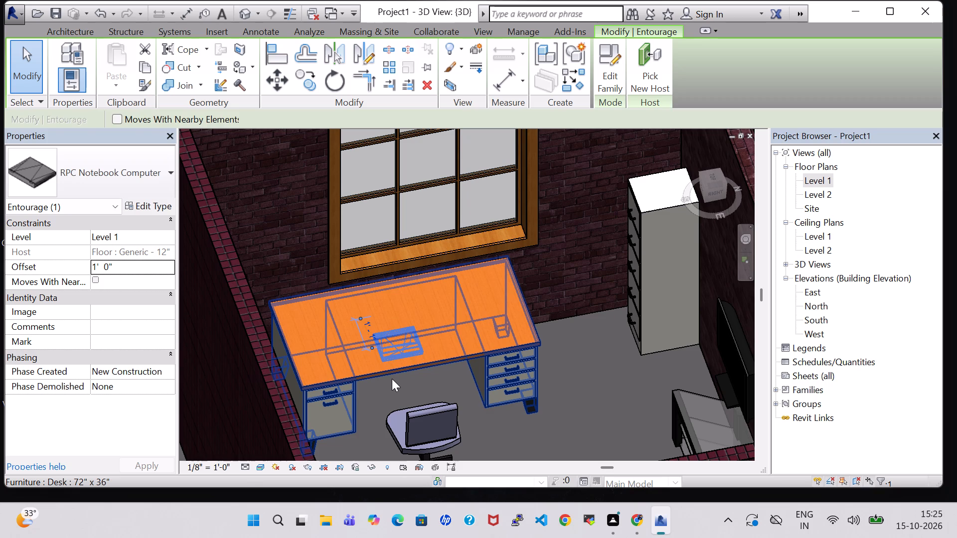
key("Down")
key("Down")
key("Down")
key("Down")
key("Down")
key("Down")
key("Down")
key("Down")
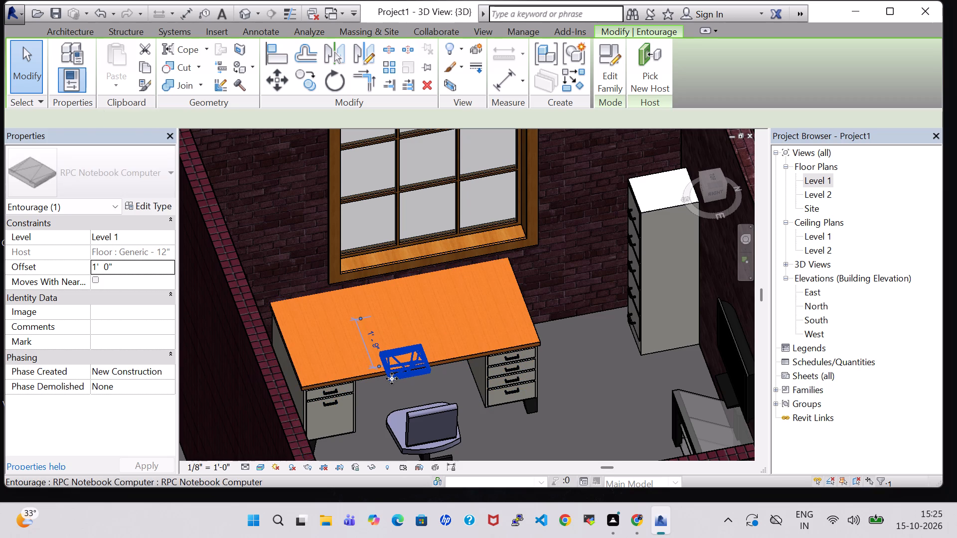
key("Right")
key("Right")
key("Right")
key("Right")
key("Right")
key("Left")
key("Left")
key("Left")
key("Left")
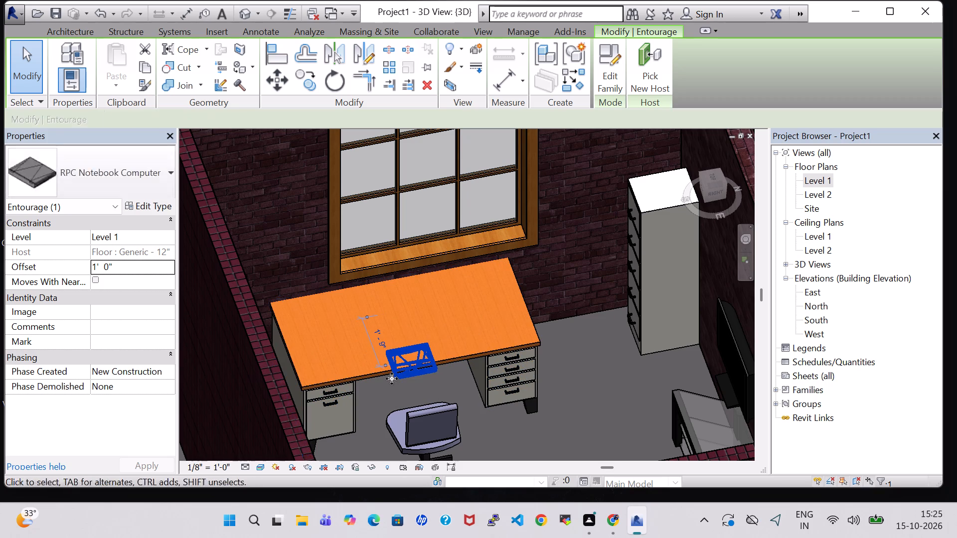
left_click(588, 382)
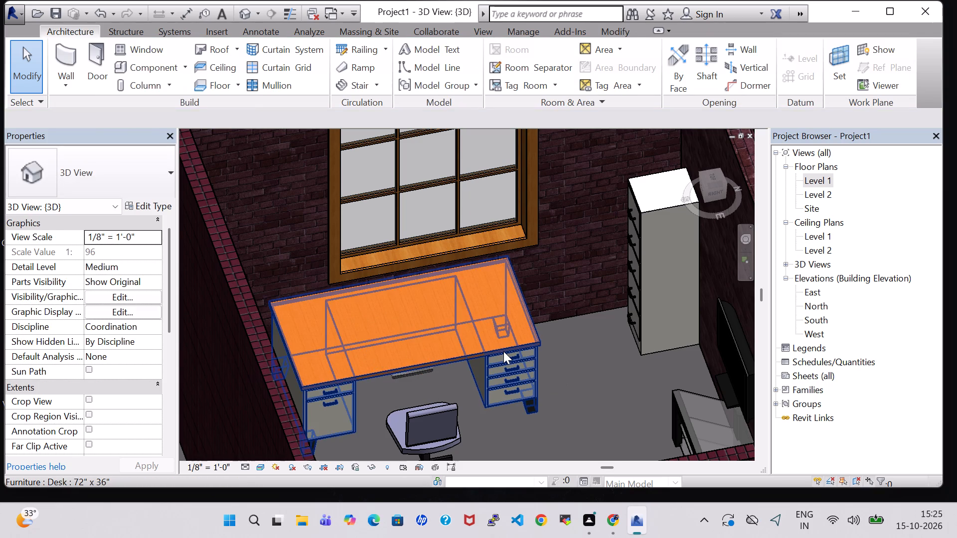
Inspect the type properties of the playing-room desk for its height.
left_click(503, 351)
left_click(151, 208)
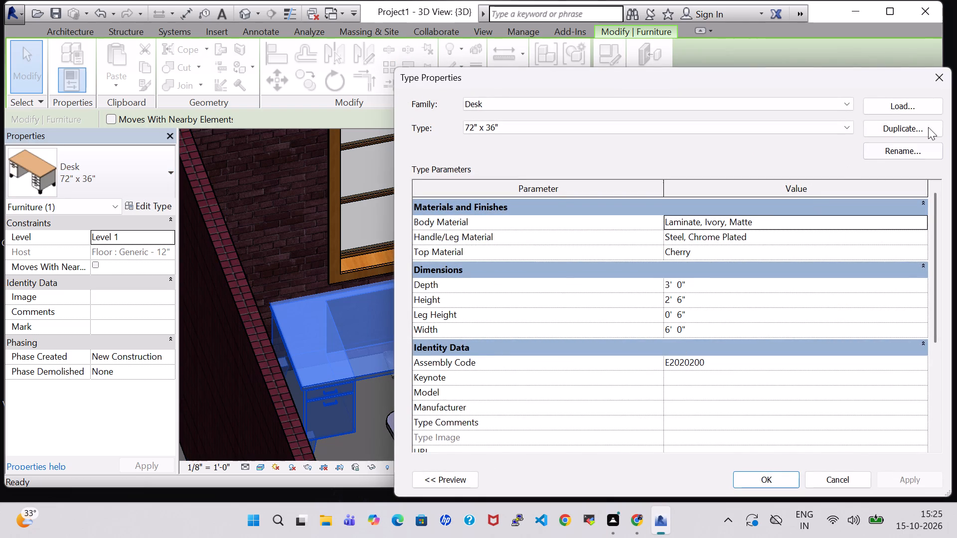
left_click(942, 71)
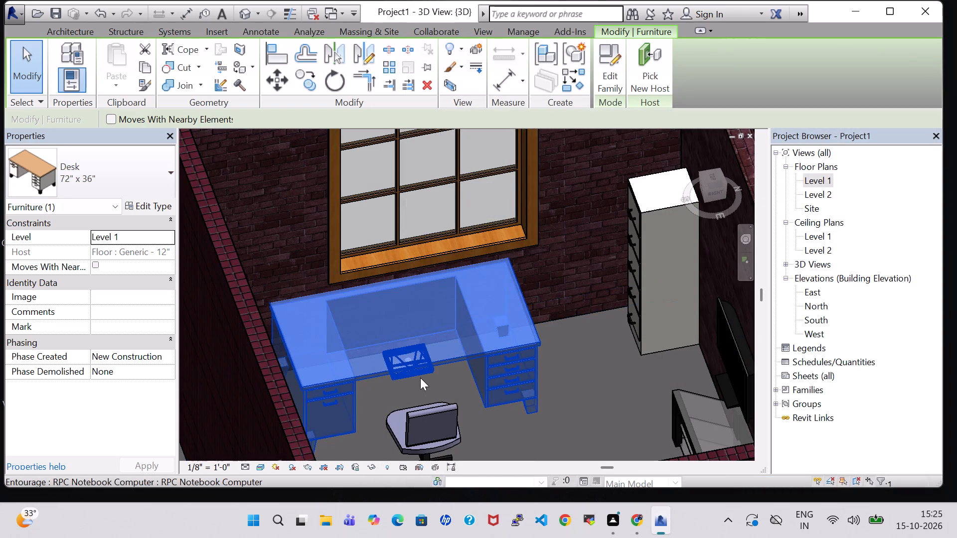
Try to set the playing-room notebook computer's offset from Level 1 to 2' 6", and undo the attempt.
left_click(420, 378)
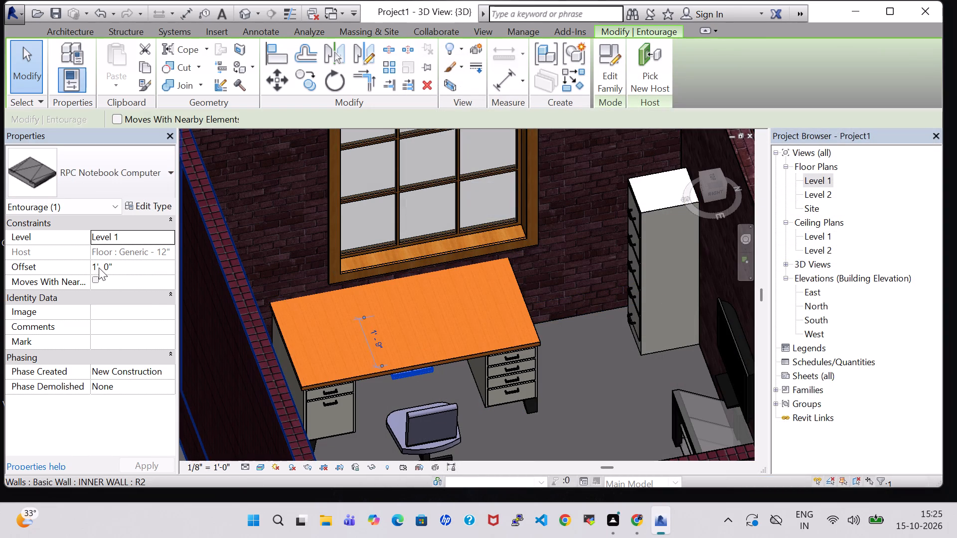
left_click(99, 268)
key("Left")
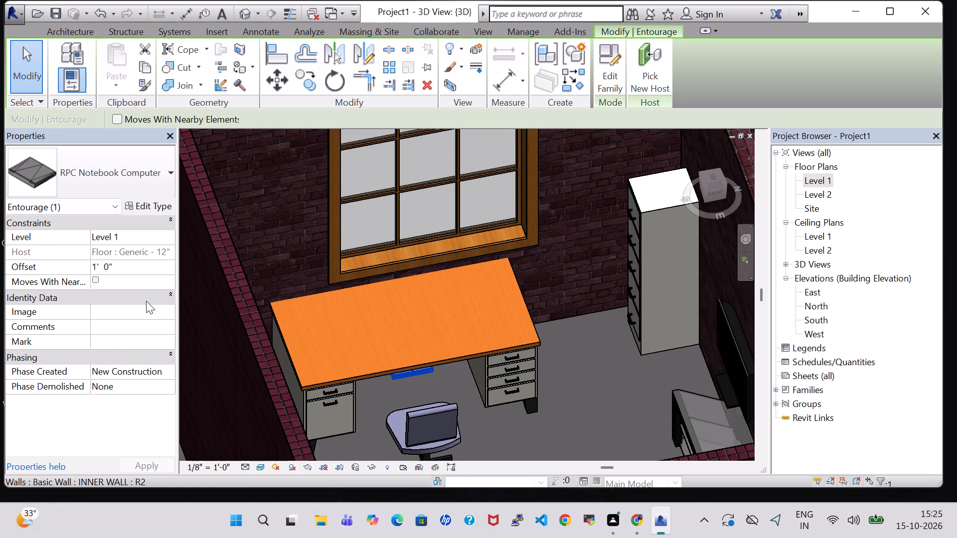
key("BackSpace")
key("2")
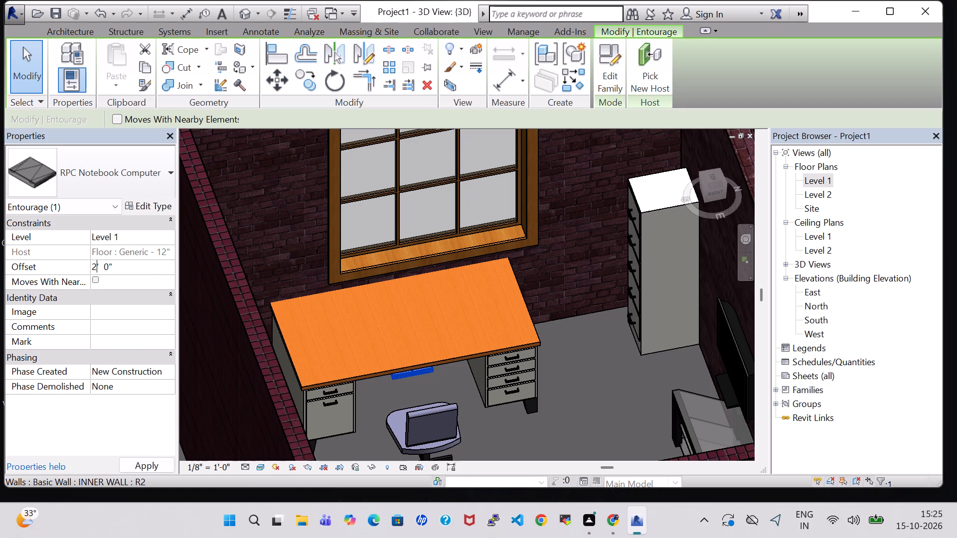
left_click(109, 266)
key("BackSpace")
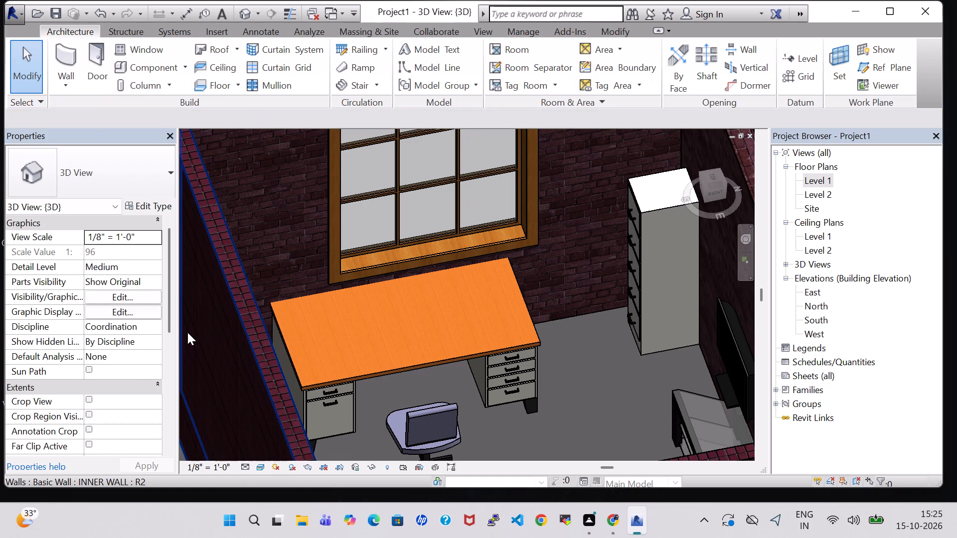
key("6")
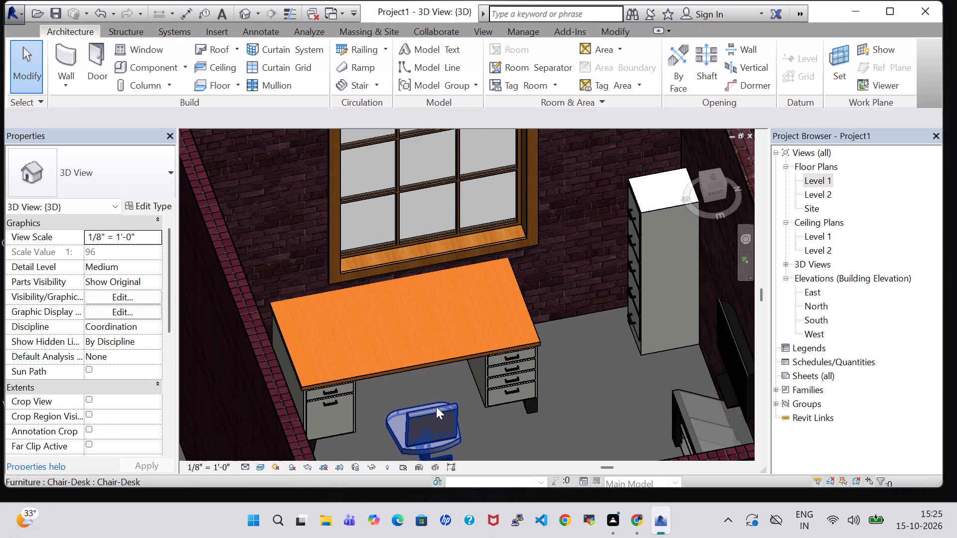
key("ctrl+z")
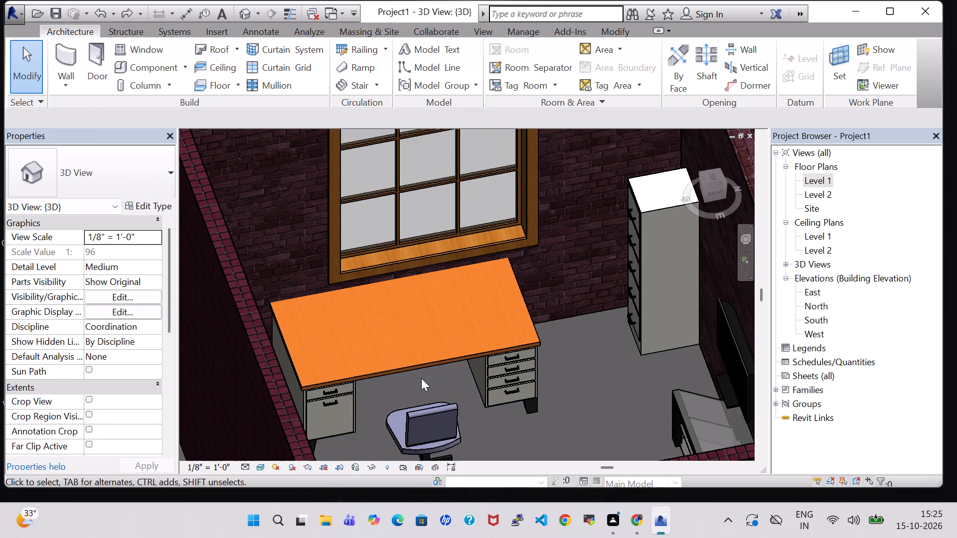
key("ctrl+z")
Set the playing-room notebook computer's offset from Level 1 to 2' 6".
left_click(414, 378)
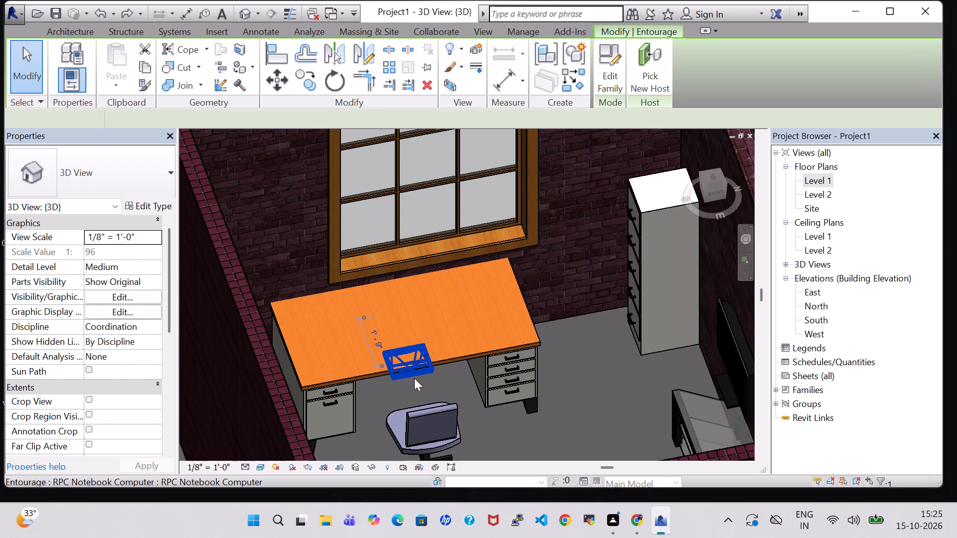
left_click(98, 266)
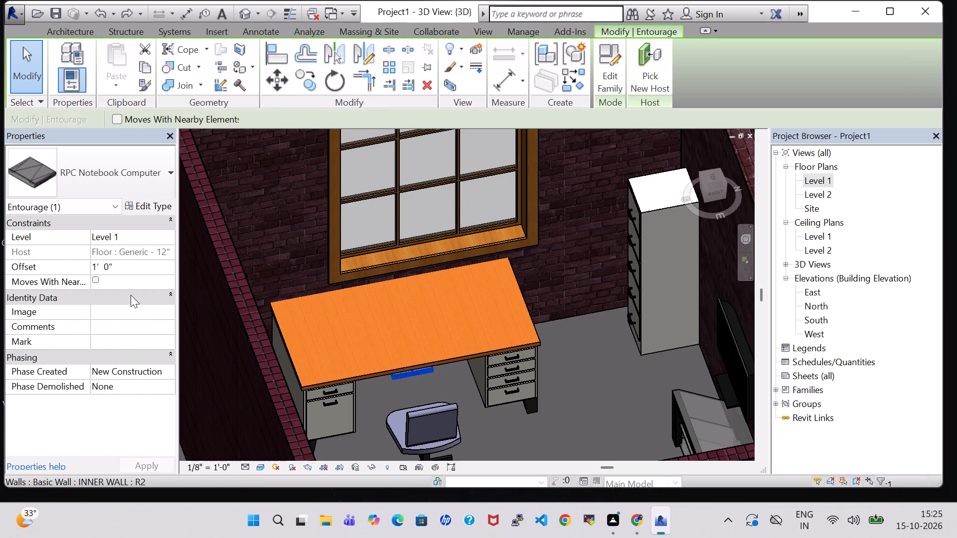
key("BackSpace")
key("2")
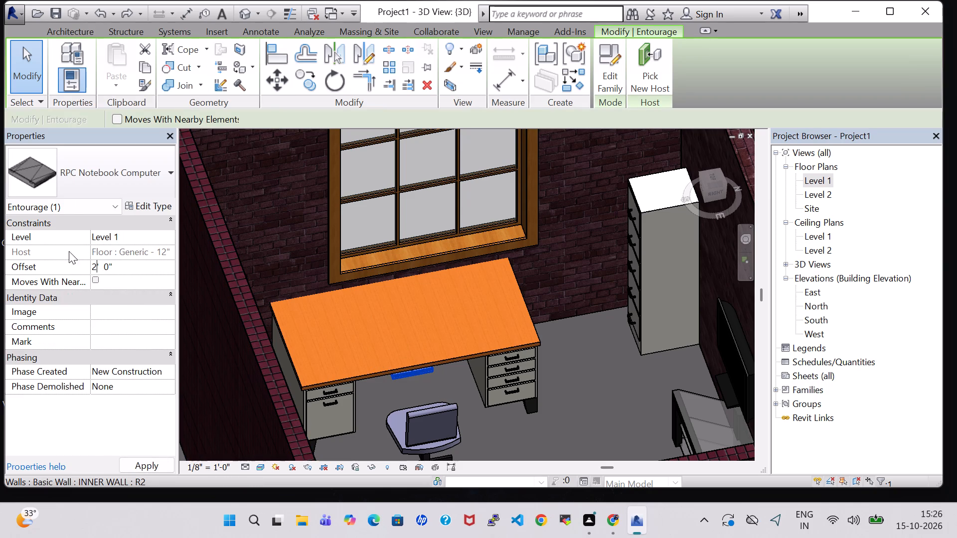
left_click(107, 265)
key("BackSpace")
key("6")
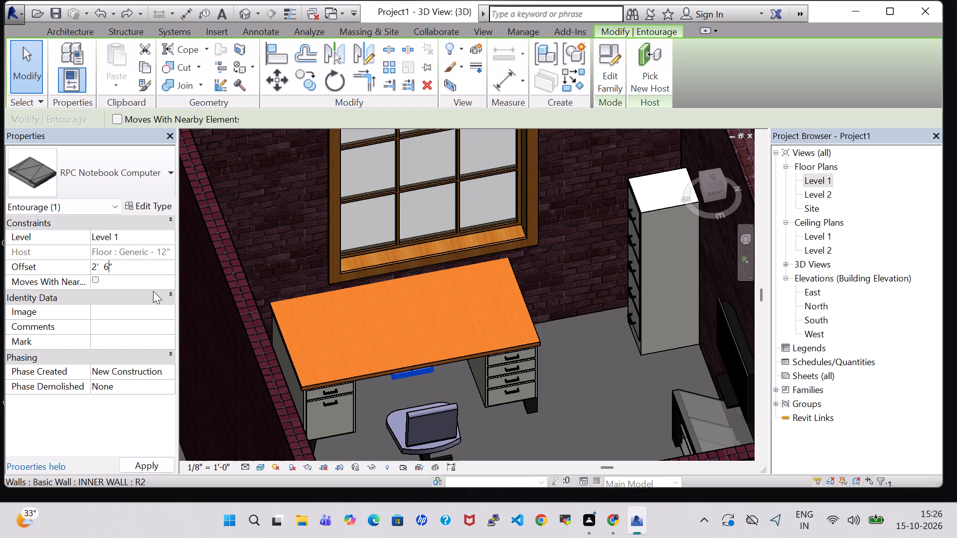
key("Return")
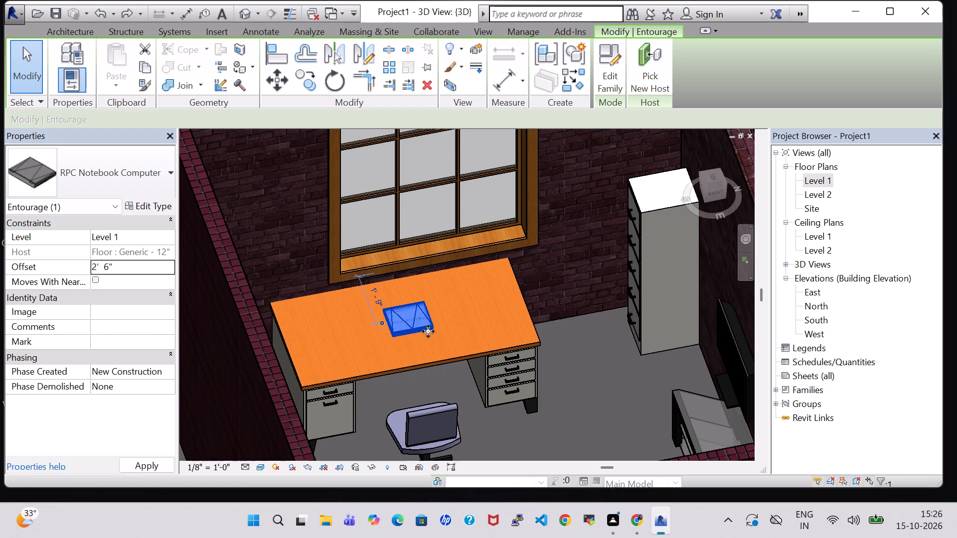
left_click(571, 356)
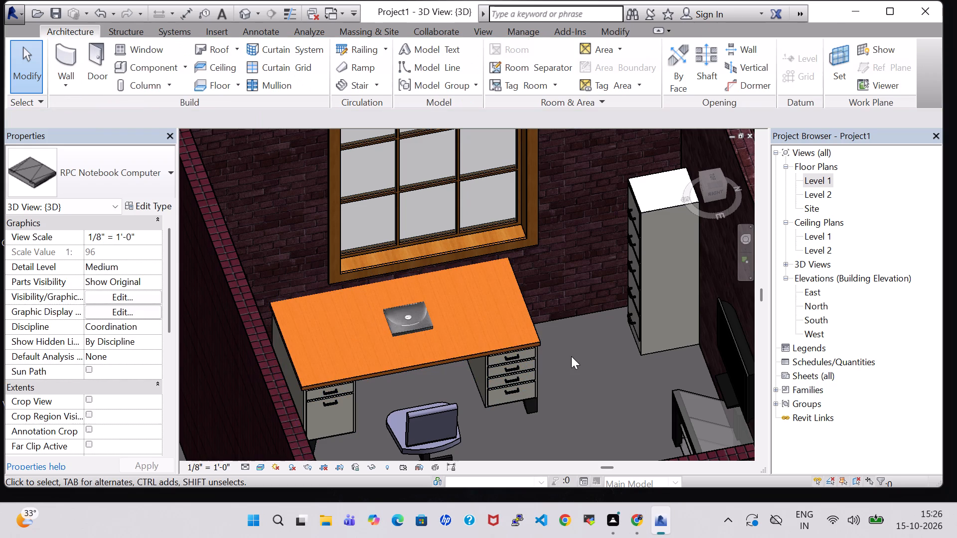
In the Level 1 floor plan, load the Mirror-Ellipse family from the library's Furniture folder.
middle_click_drag(571, 356, 544, 292, "shift")
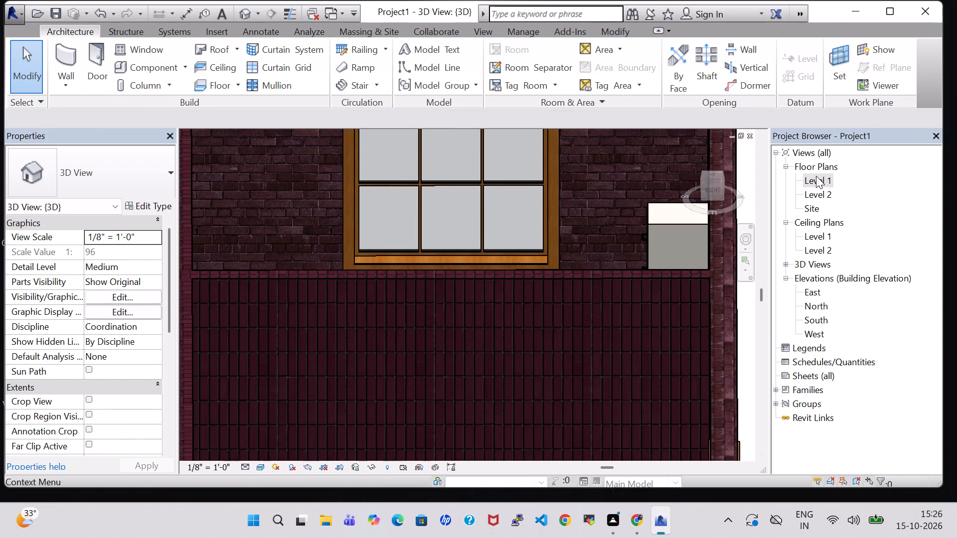
double_click(816, 176)
scroll(507, 270, "down", 7)
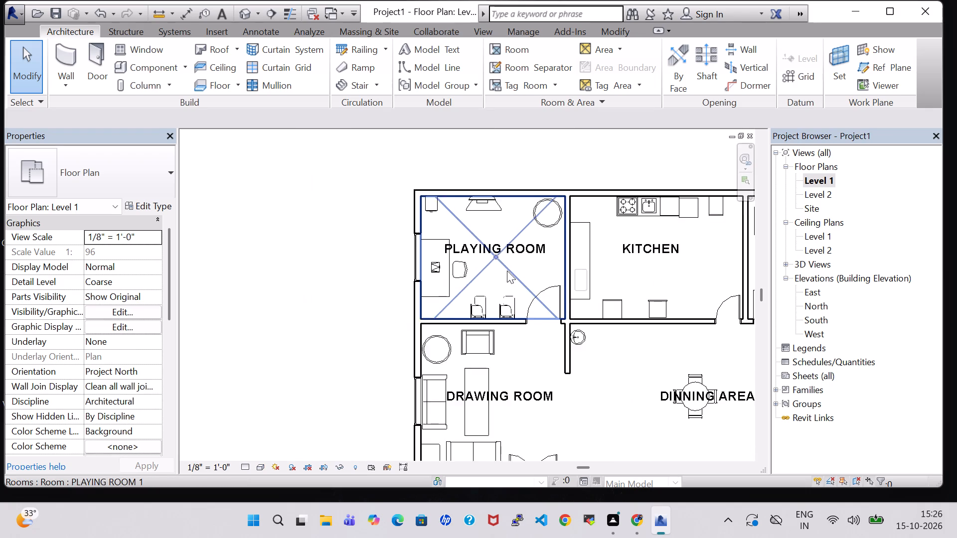
scroll(507, 270, "down", 1)
middle_click_drag(651, 284, 465, 226)
scroll(476, 226, "down", 2)
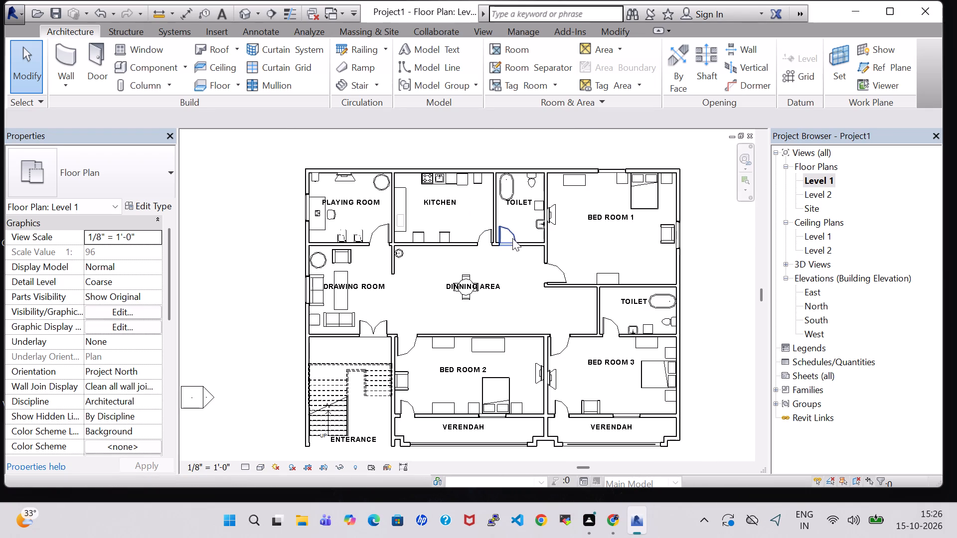
middle_click_drag(518, 241, 489, 232)
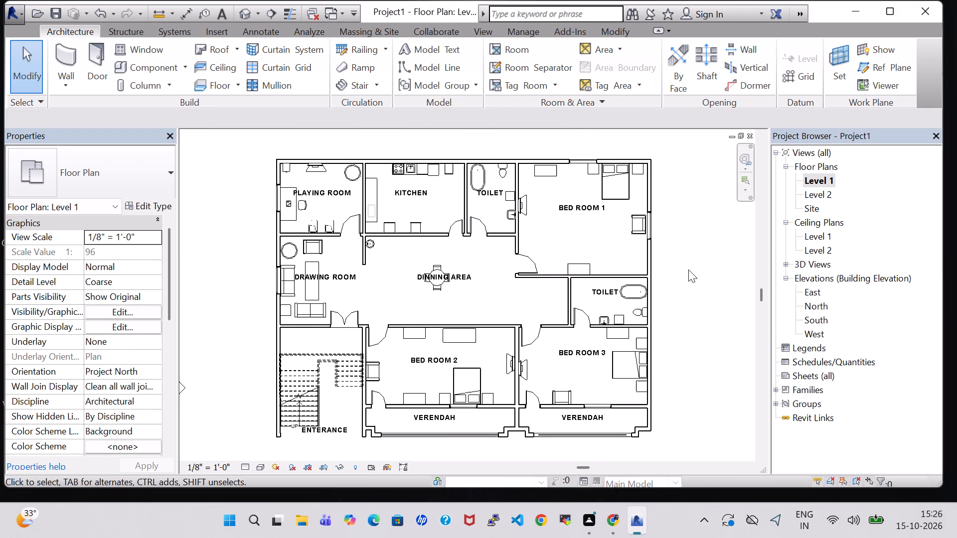
left_click(143, 65)
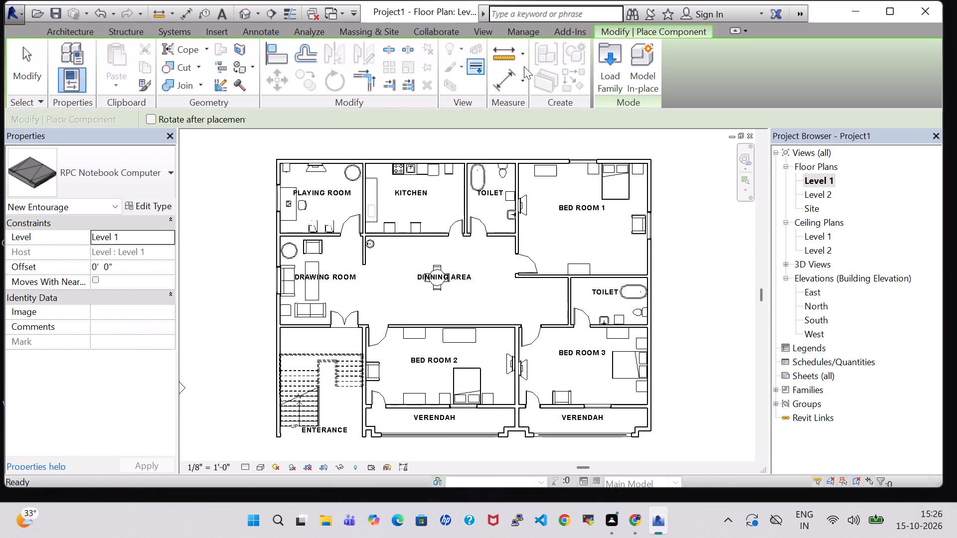
left_click(604, 77)
double_click(561, 324)
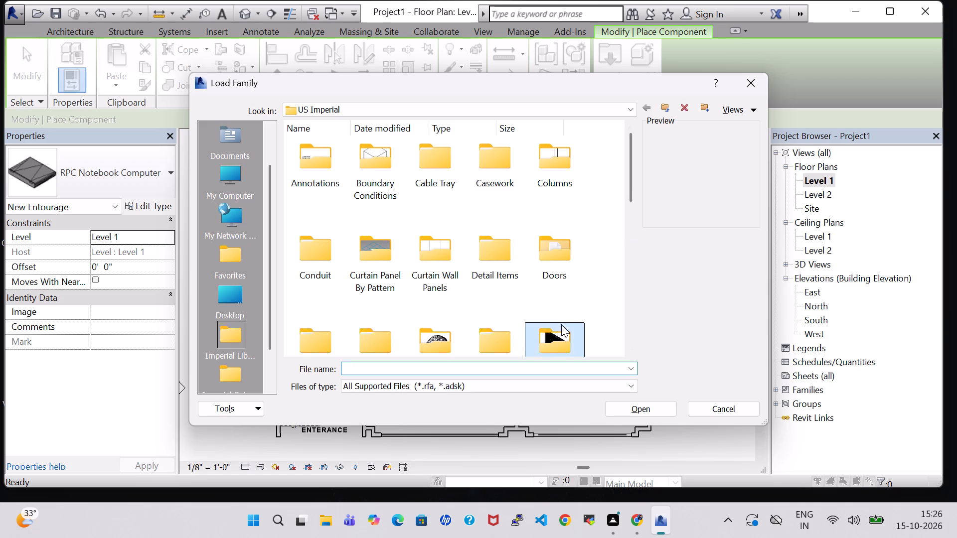
left_click(568, 170)
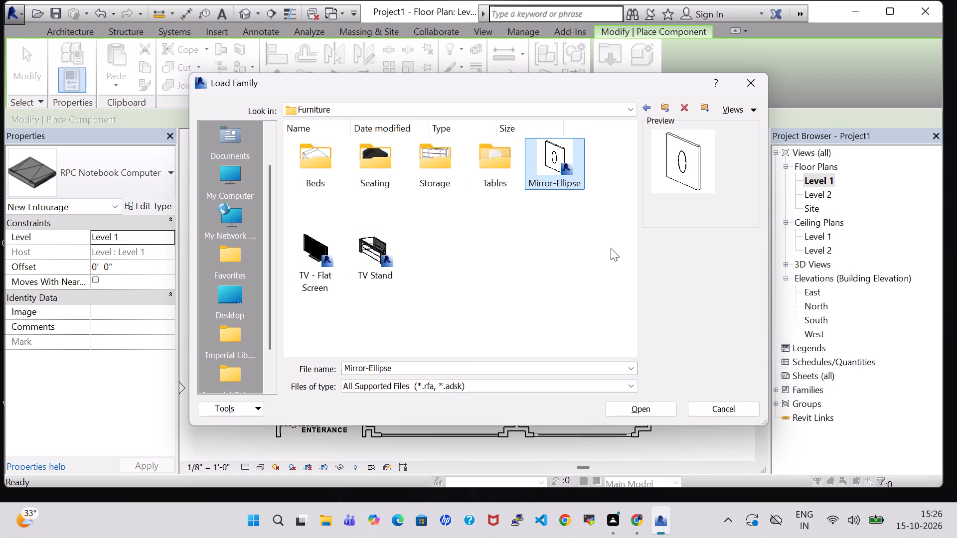
left_click(664, 403)
scroll(584, 239, "up", 9)
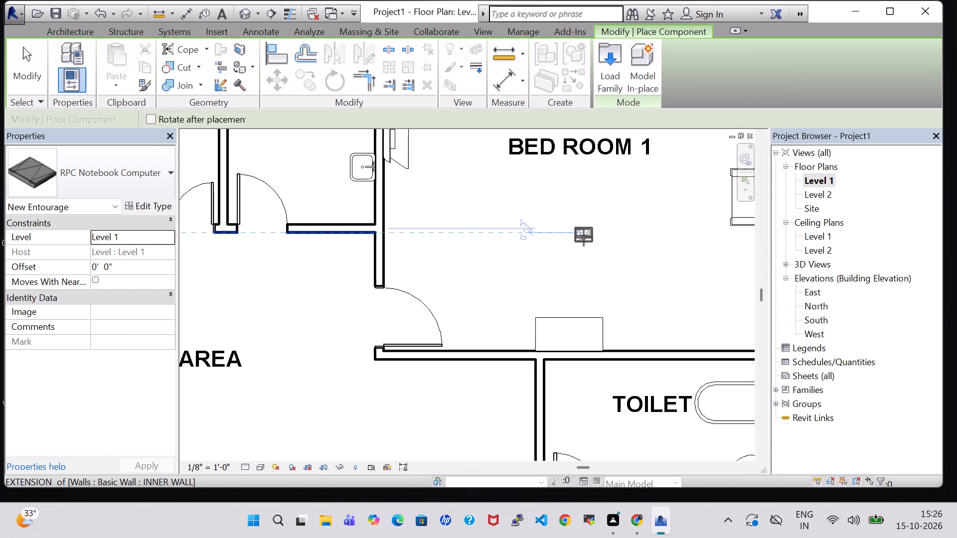
middle_click_drag(660, 276, 470, 230)
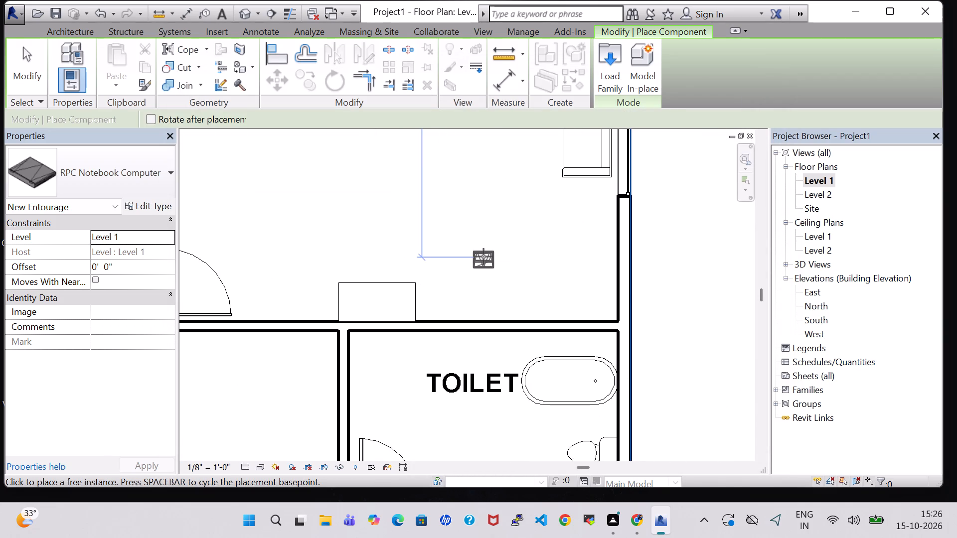
key("Escape")
Look through the loaded component types for the elliptical mirror.
left_click(127, 71)
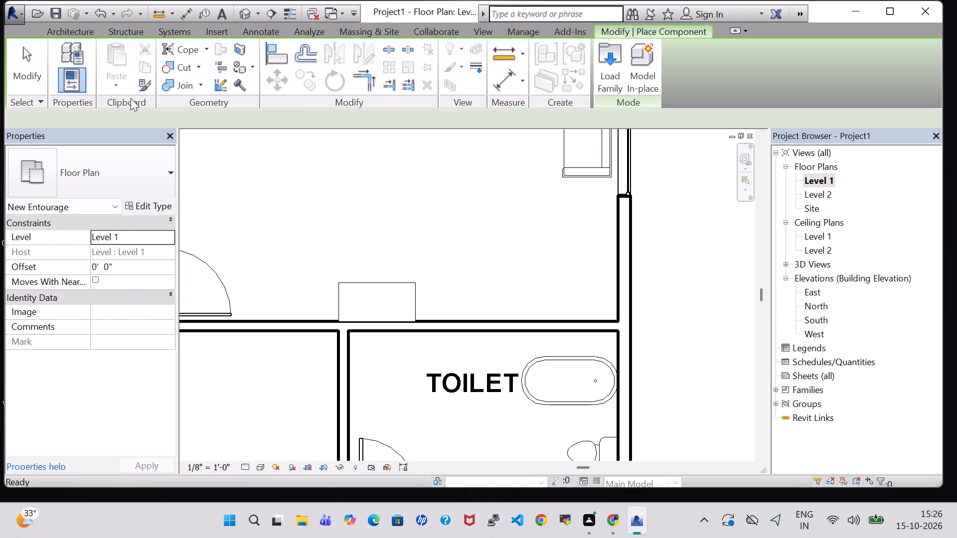
left_click(135, 178)
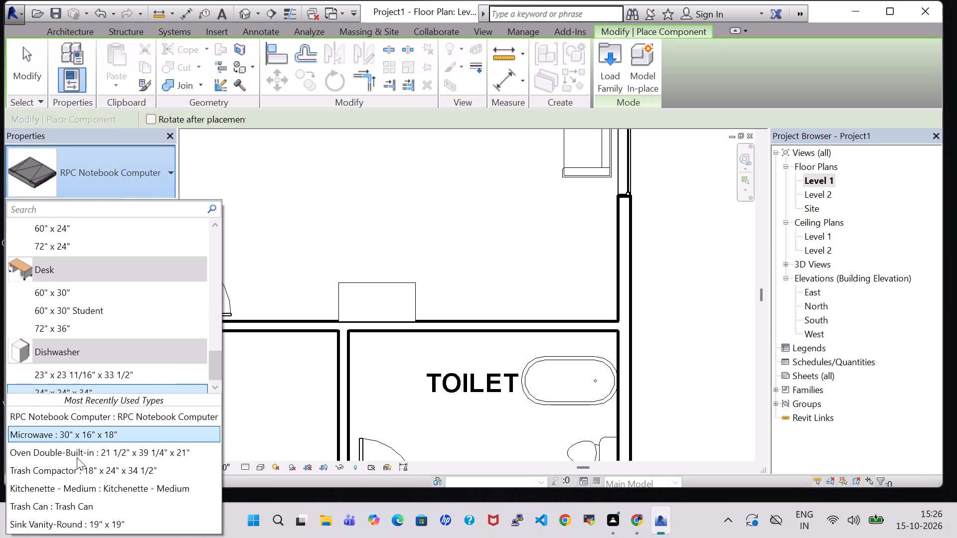
scroll(77, 457, "down", 2)
scroll(80, 493, "up", 2)
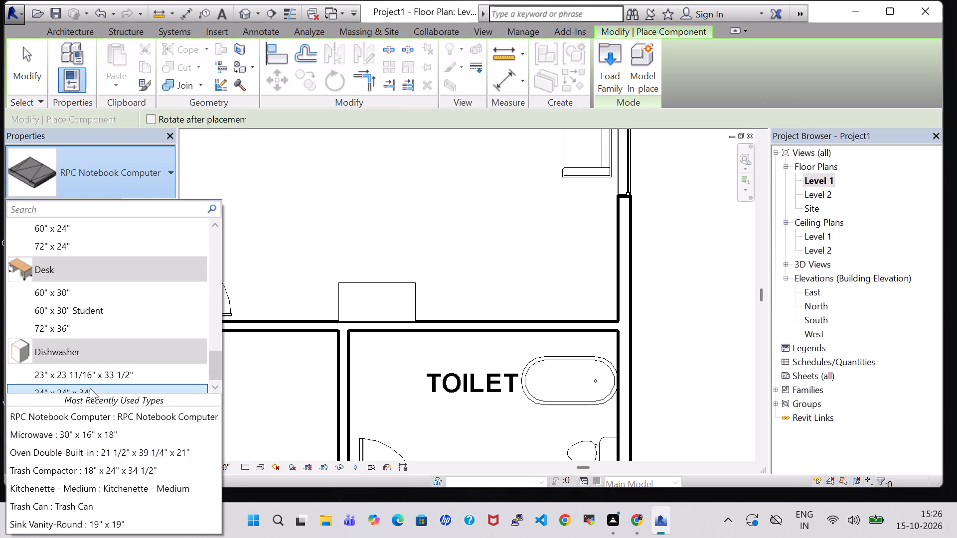
scroll(93, 293, "up", 9)
scroll(93, 293, "up", 16)
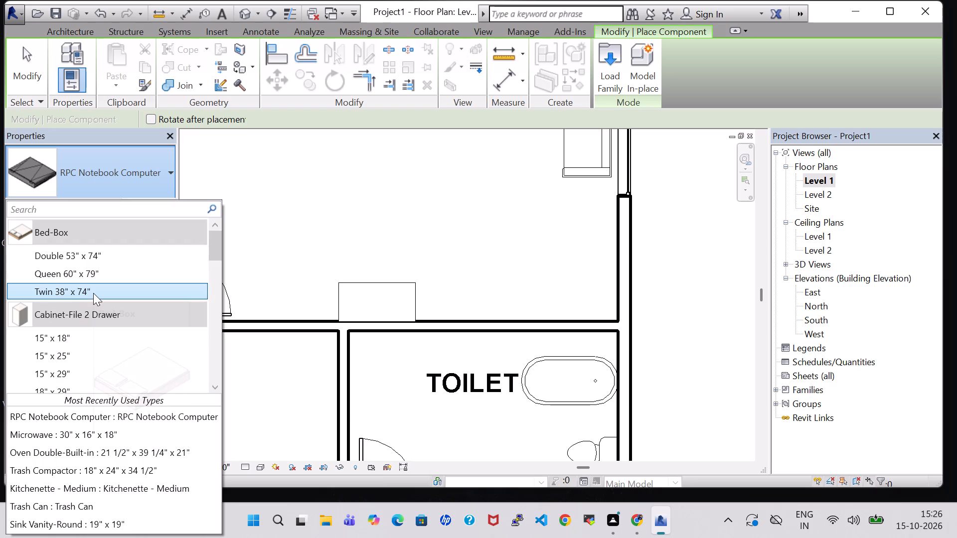
scroll(93, 293, "up", 7)
scroll(93, 293, "down", 20)
scroll(93, 293, "down", 10)
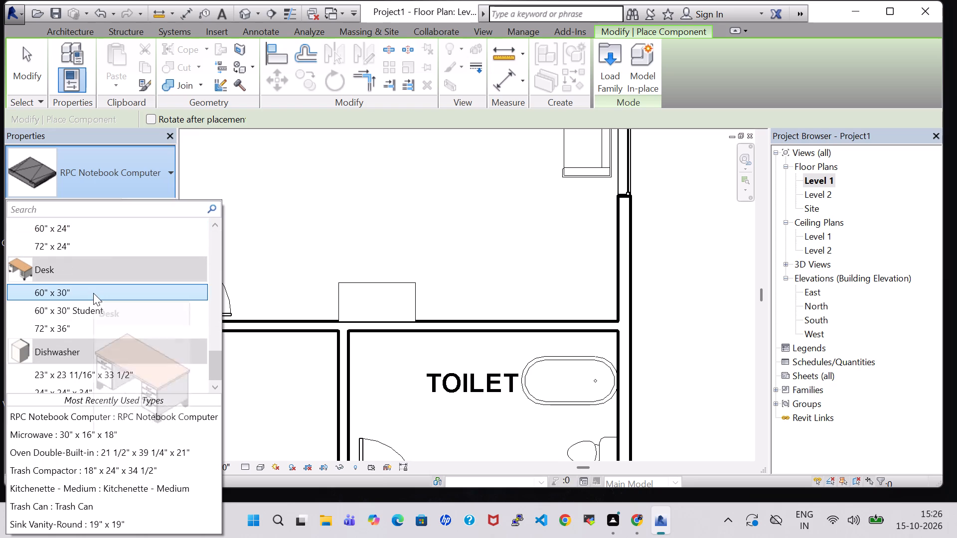
scroll(93, 293, "down", 4)
scroll(103, 471, "down", 3)
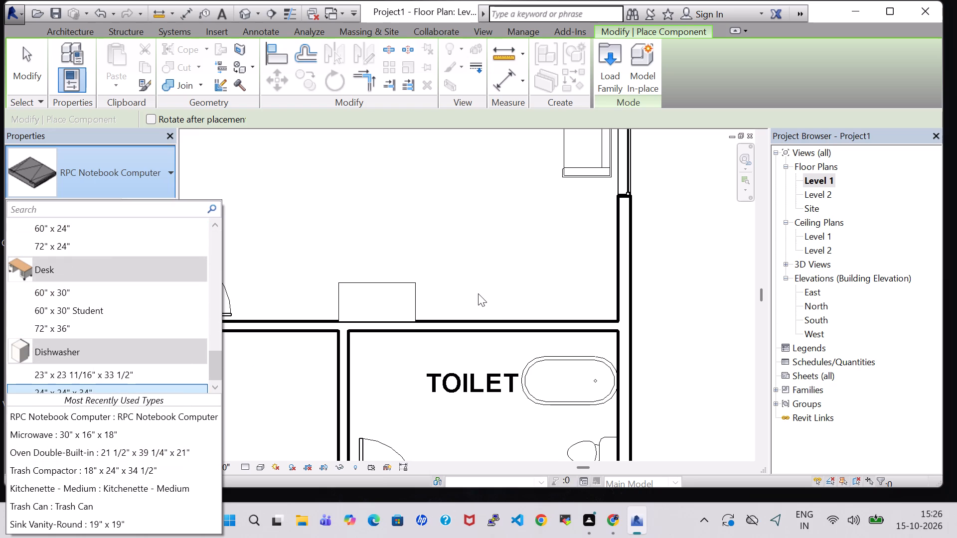
key("Escape")
key("Escape")
Examine the washbasin and the partition wall behind it beside the dining area in the Level 1 plan.
scroll(358, 253, "down", 2)
middle_click_drag(358, 251, 425, 276)
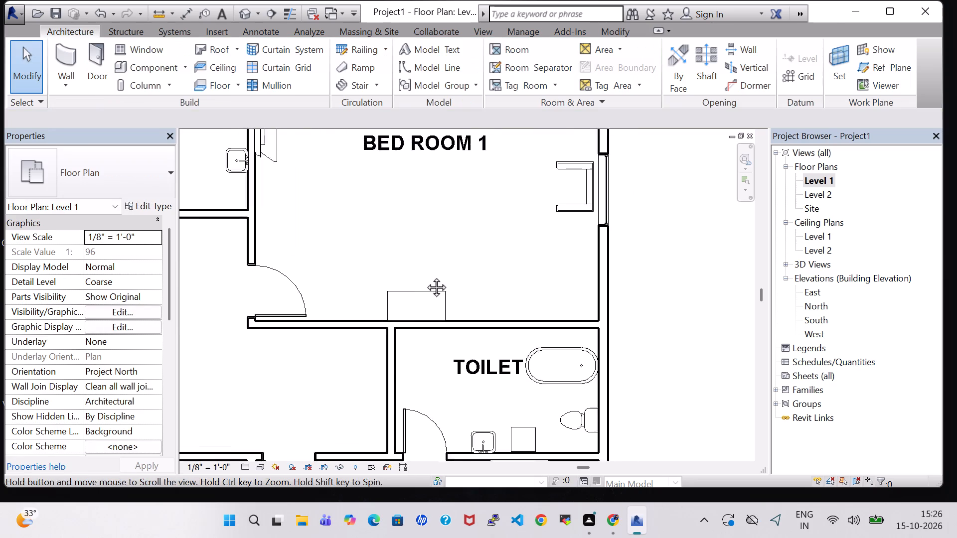
middle_click_drag(425, 276, 430, 278)
scroll(430, 278, "down", 5)
middle_click_drag(421, 251, 478, 286)
middle_click_drag(270, 268, 387, 310)
scroll(300, 425, "up", 7)
scroll(425, 245, "up", 1)
middle_click_drag(431, 278, 434, 304)
scroll(434, 304, "up", 1)
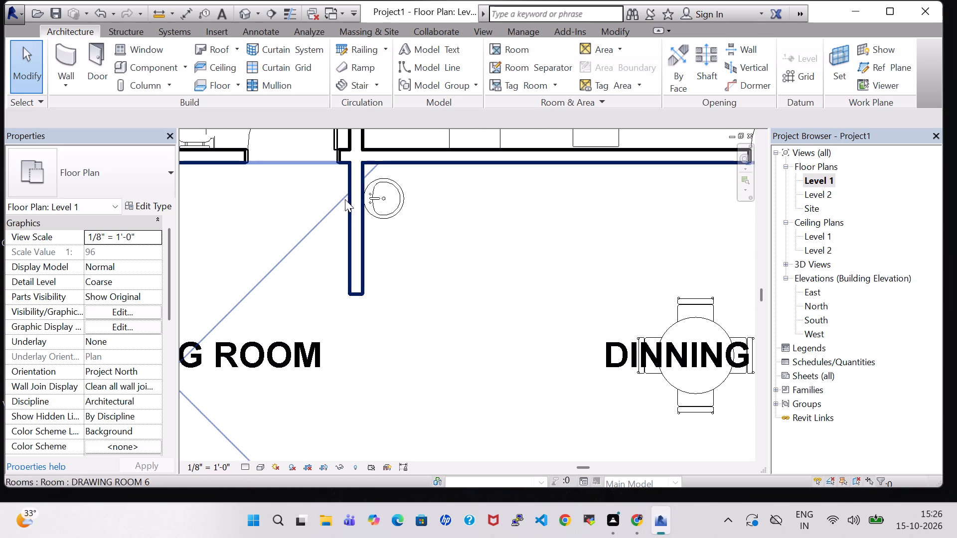
scroll(358, 207, "up", 6)
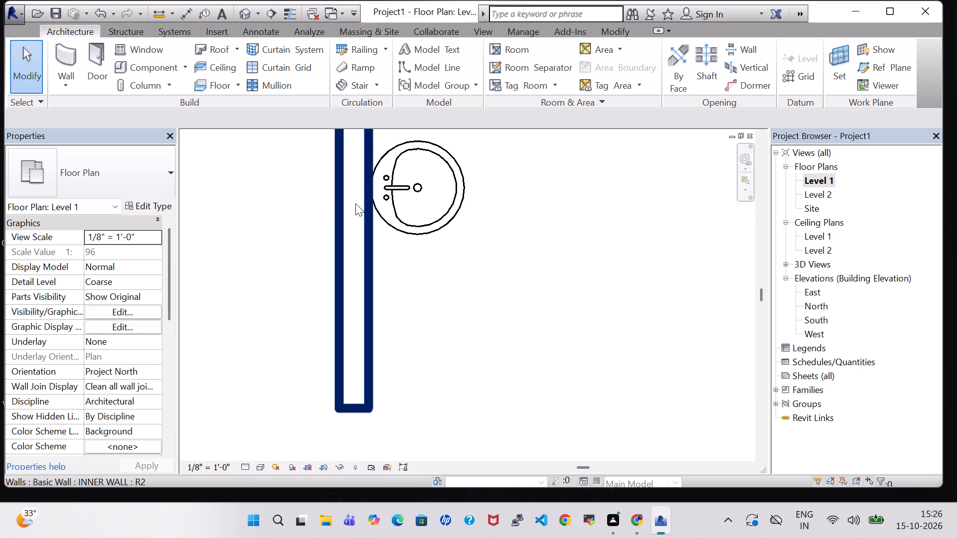
left_click(460, 322)
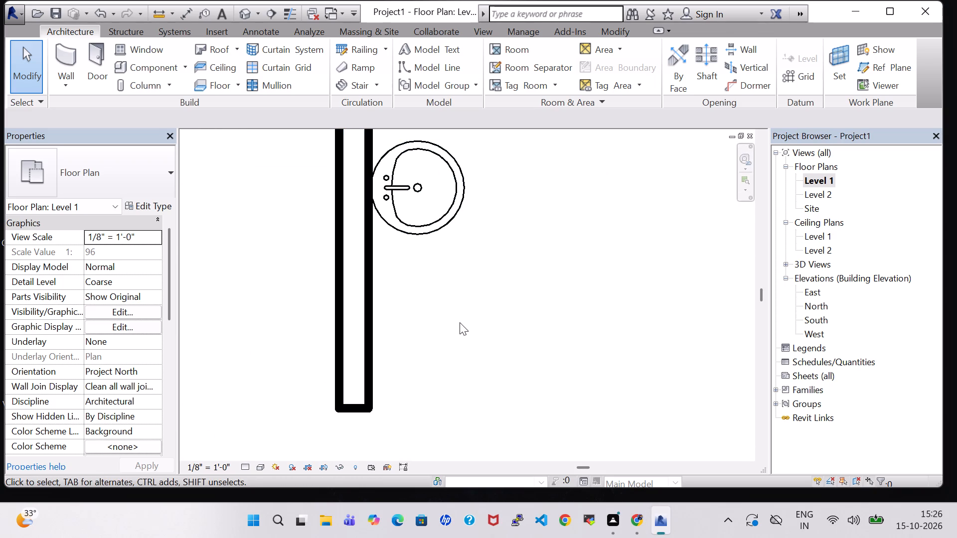
left_click(402, 176)
left_click(440, 280)
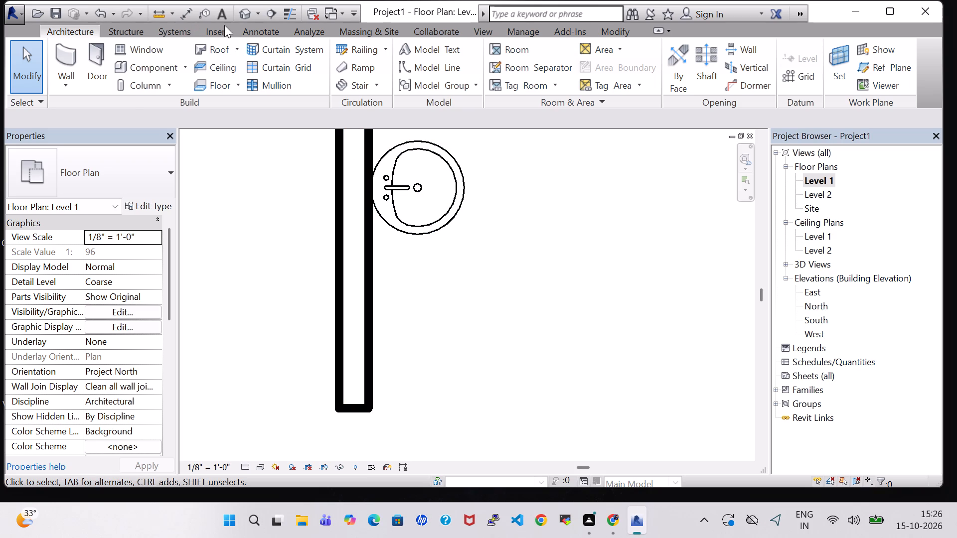
In the 3D view, copy the elliptical mirror above the dining-area washbasin to the clipboard.
left_click(241, 13)
scroll(402, 252, "down", 7)
scroll(545, 298, "down", 2)
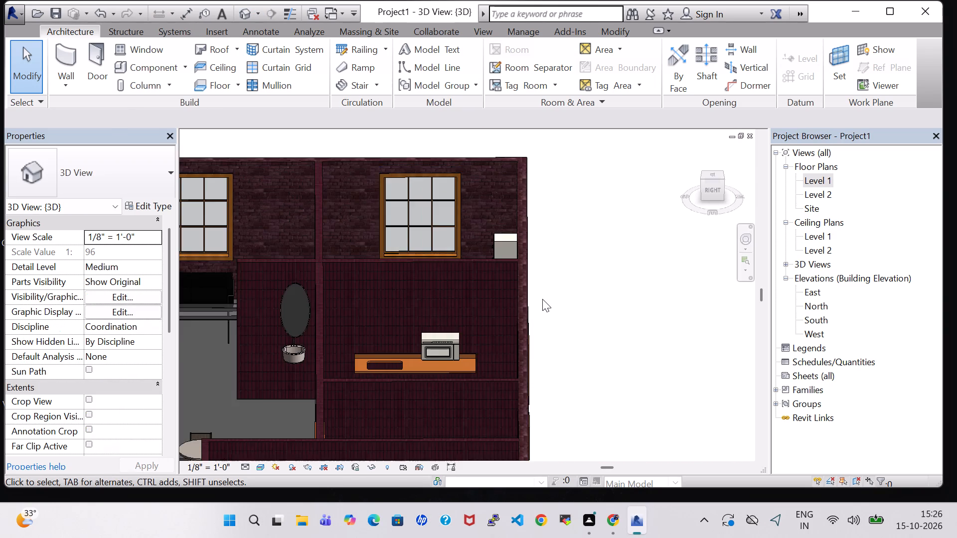
left_click(351, 308)
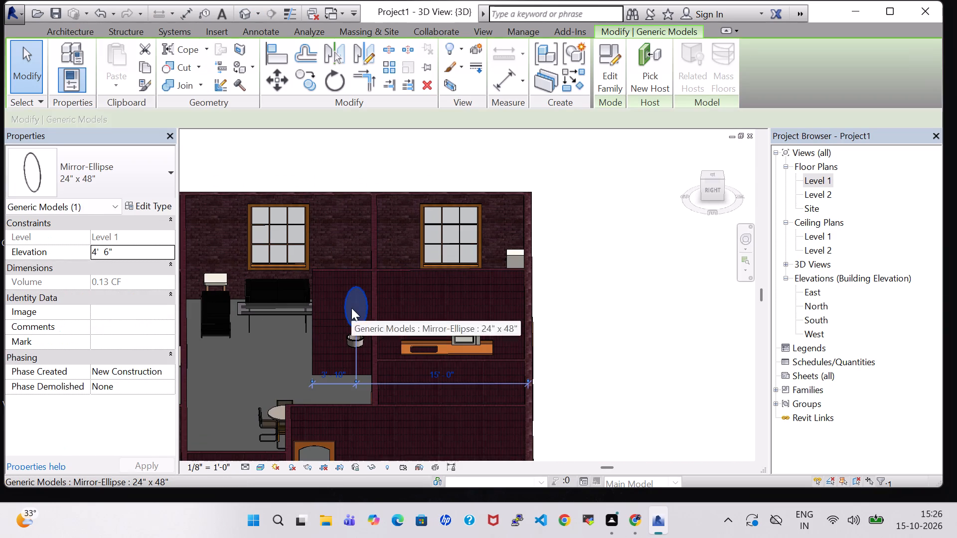
left_click(145, 62)
left_click(71, 30)
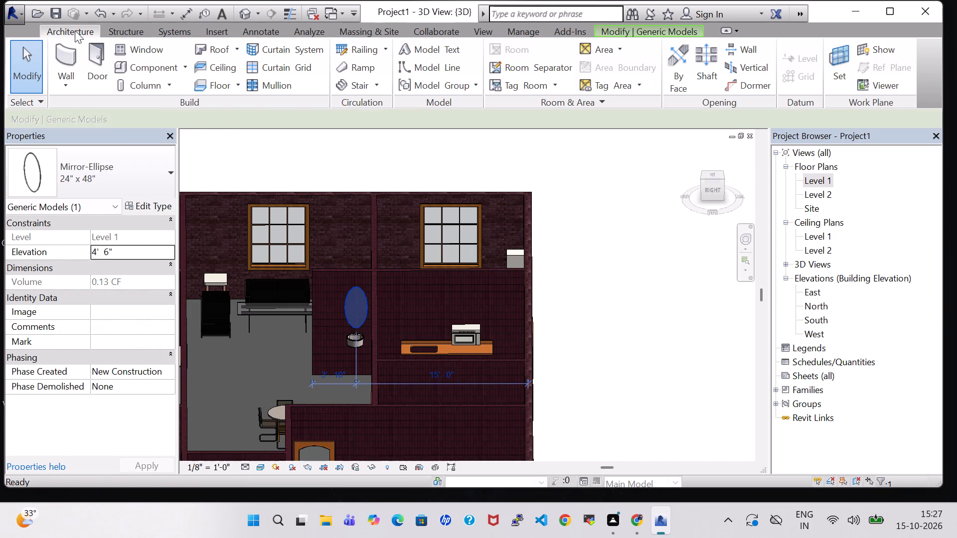
In the Level 1 plan, paste the mirror onto Bed Room 1's toilet-side wall beside the dresser, about 6' 6" from the exterior wall.
double_click(810, 178)
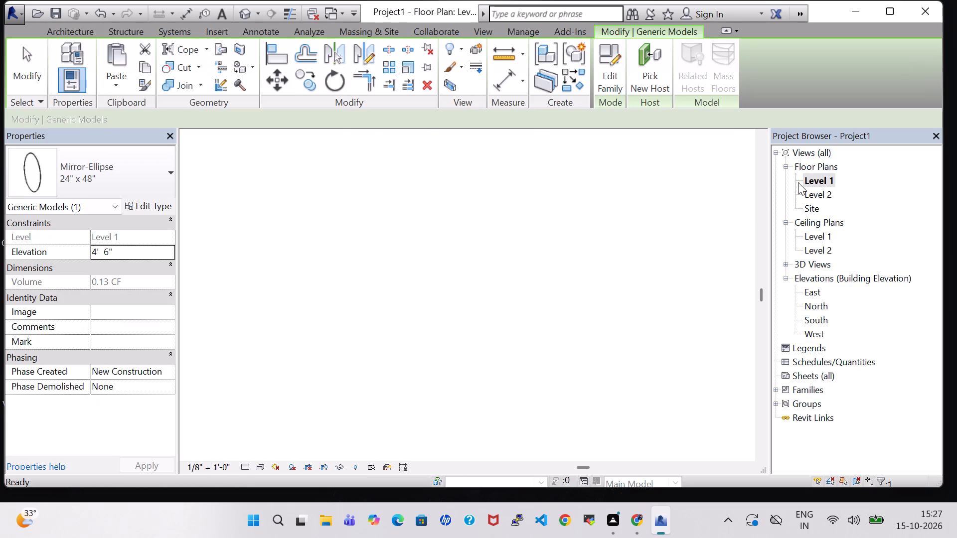
scroll(623, 247, "down", 2)
middle_click_drag(623, 247, 525, 259)
scroll(524, 259, "down", 4)
middle_click_drag(612, 270, 539, 270)
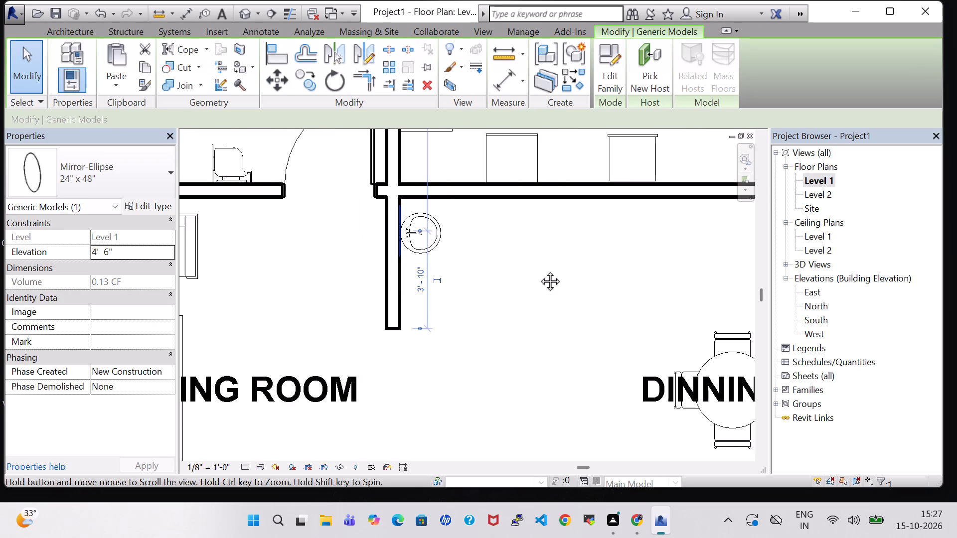
middle_click_drag(539, 270, 209, 270)
scroll(303, 265, "down", 2)
middle_click_drag(500, 274, 331, 250)
scroll(574, 273, "down", 2)
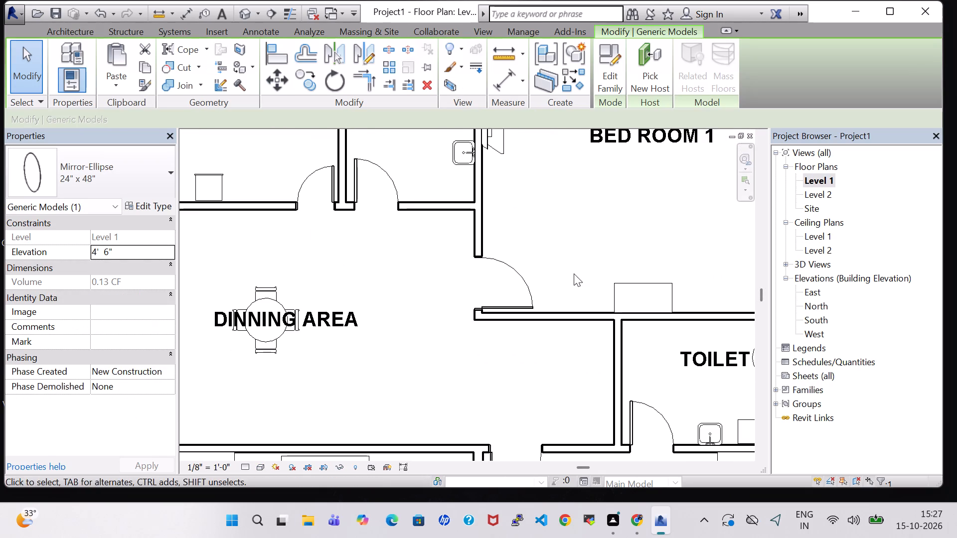
middle_click_drag(677, 355, 490, 354)
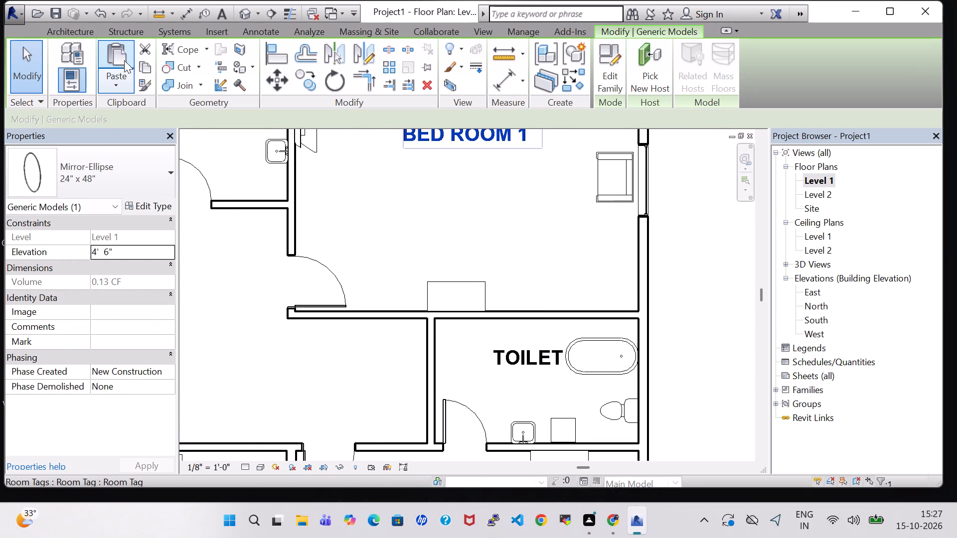
left_click(119, 73)
left_click(157, 105)
scroll(535, 273, "up", 2)
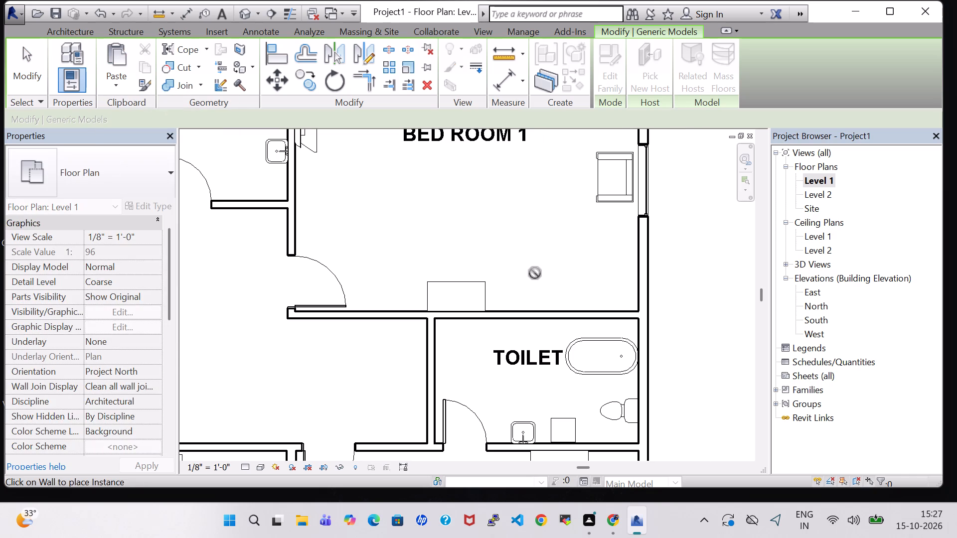
scroll(535, 273, "up", 3)
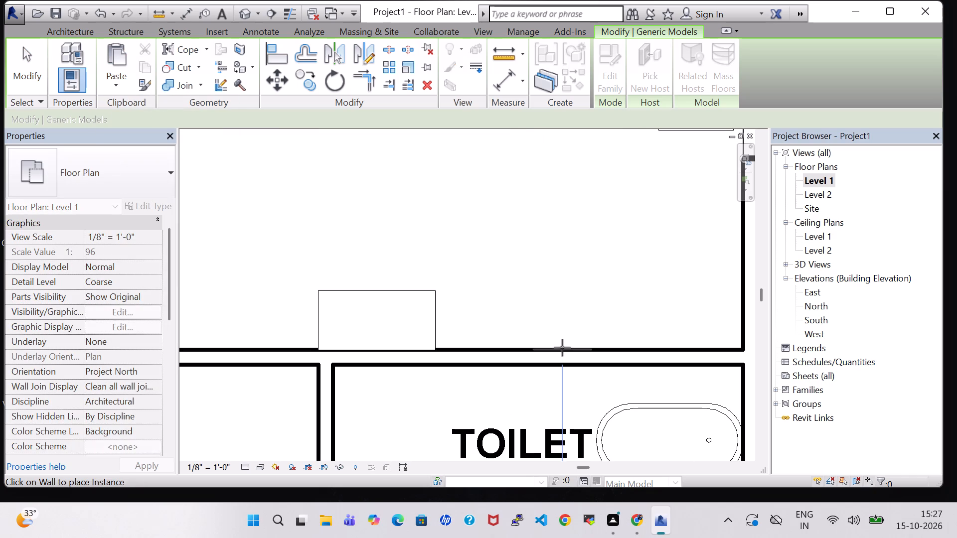
left_click(562, 349)
Paste another copy of the mirror onto Bed Room 3's verandah-side wall, between the window and the exterior-wall corner.
scroll(563, 287, "down", 2)
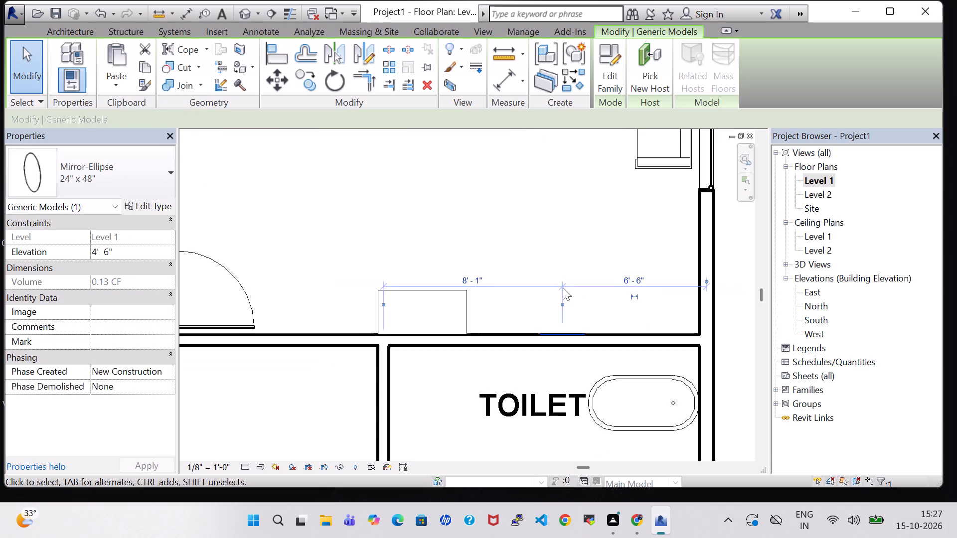
scroll(563, 287, "down", 3)
middle_click_drag(563, 280, 512, 230)
scroll(512, 230, "down", 5)
middle_click_drag(604, 261, 591, 196)
scroll(502, 313, "up", 5)
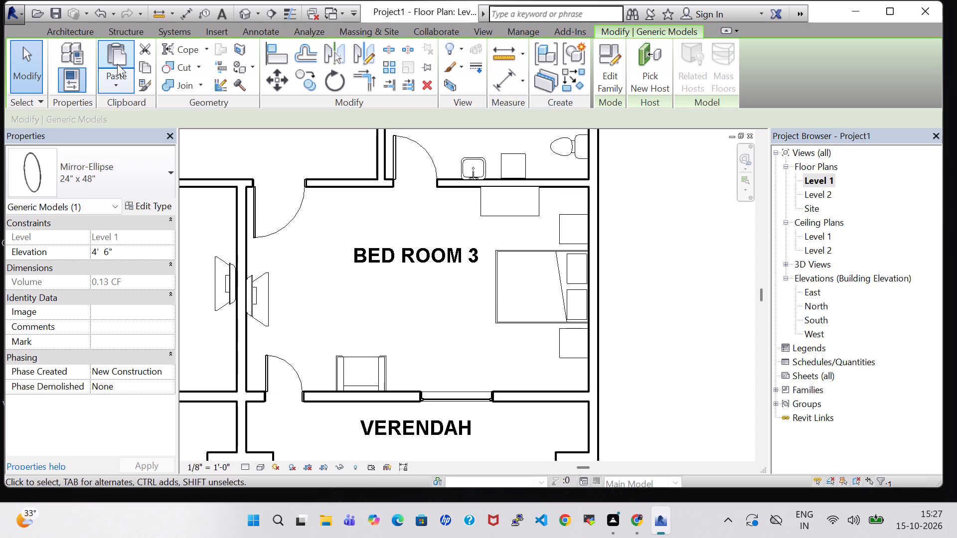
left_click(118, 83)
left_click(151, 101)
scroll(469, 307, "up", 5)
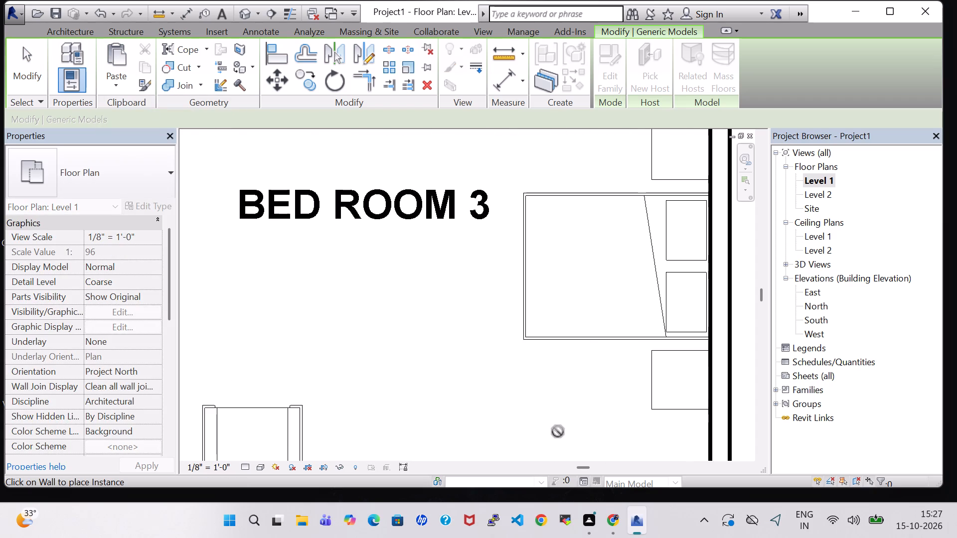
middle_click_drag(558, 419, 433, 269)
scroll(433, 269, "up", 1)
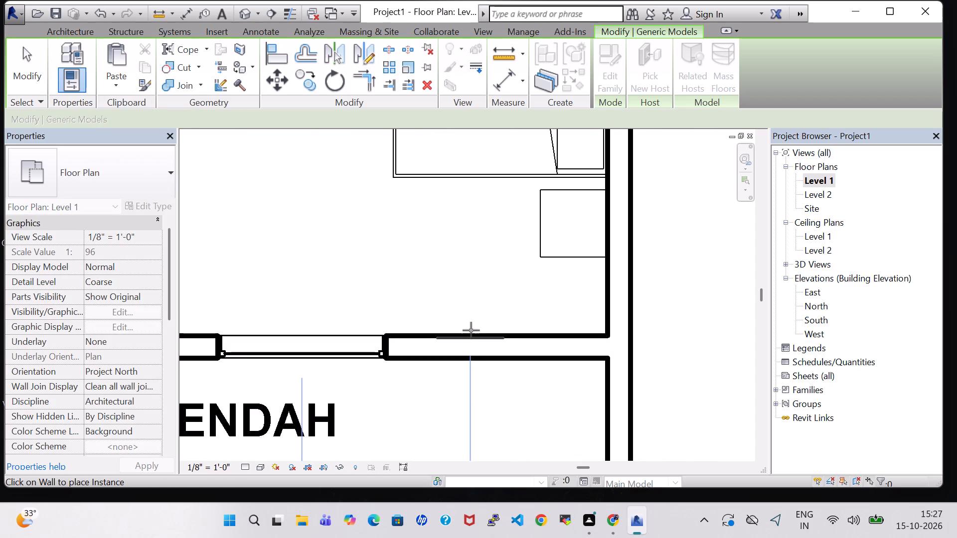
left_click(471, 330)
key("Escape")
key("Escape")
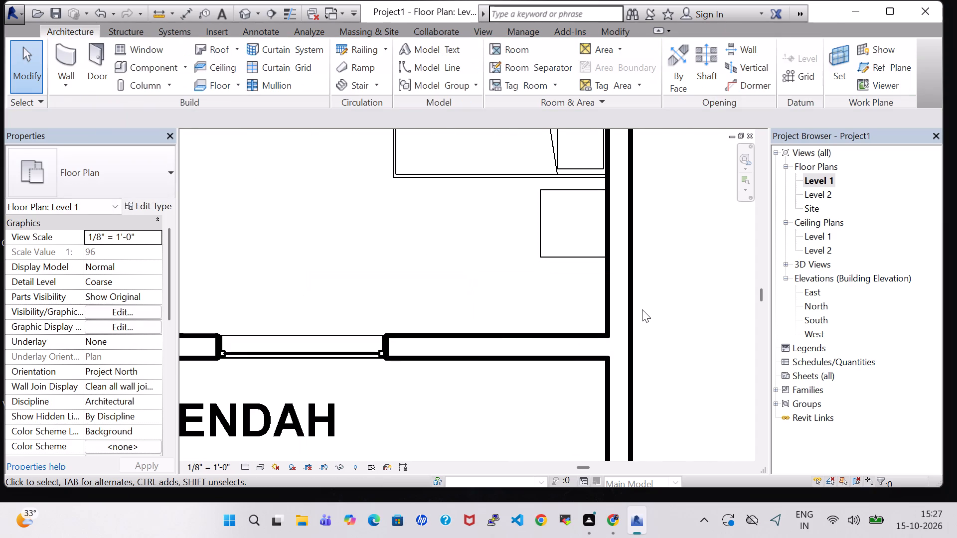
Inspect the furnished rooms in the 3D view, checking the elliptical mirror beside the Bed Room 1 dresser.
left_click(246, 11)
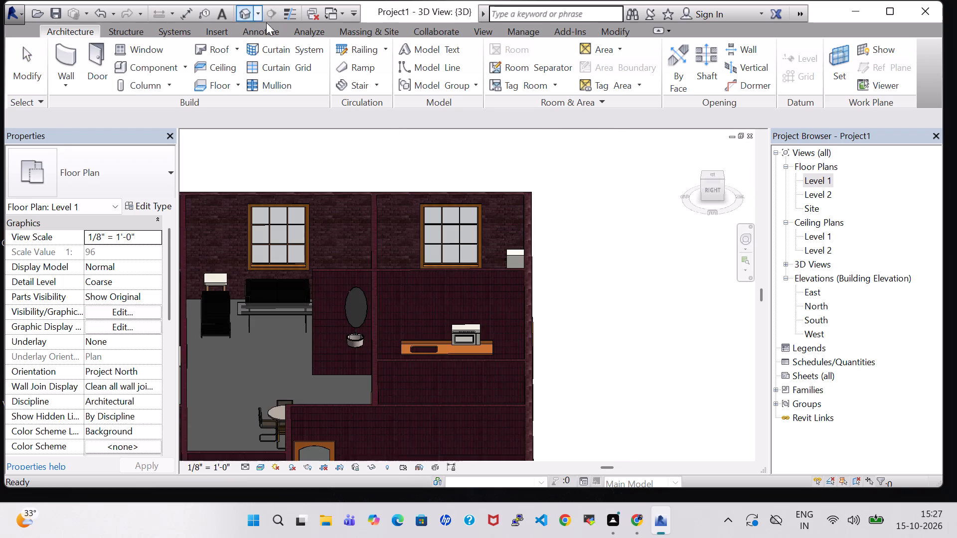
middle_click_drag(588, 288, 482, 323, "shift")
middle_click_drag(487, 373, 505, 375)
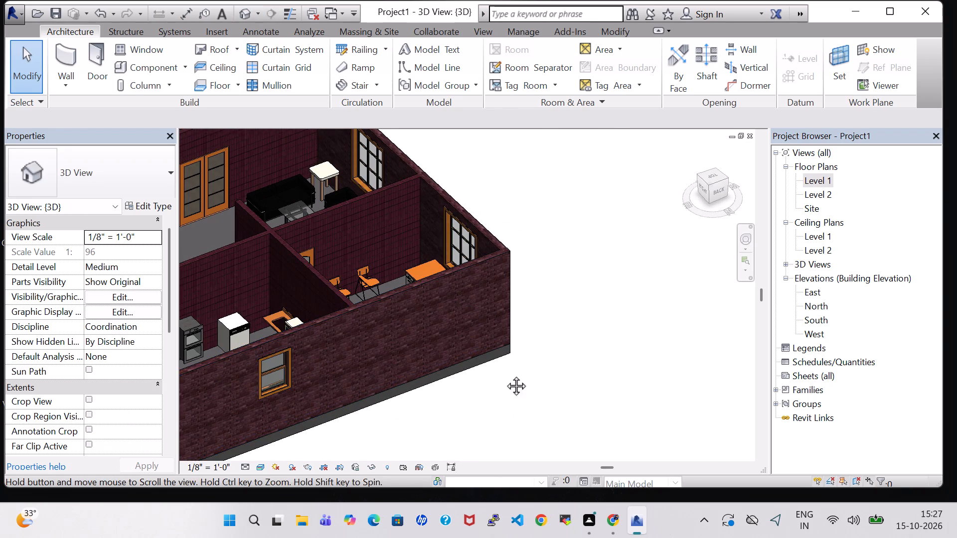
middle_click_drag(505, 375, 605, 369)
middle_click_drag(277, 231, 409, 196)
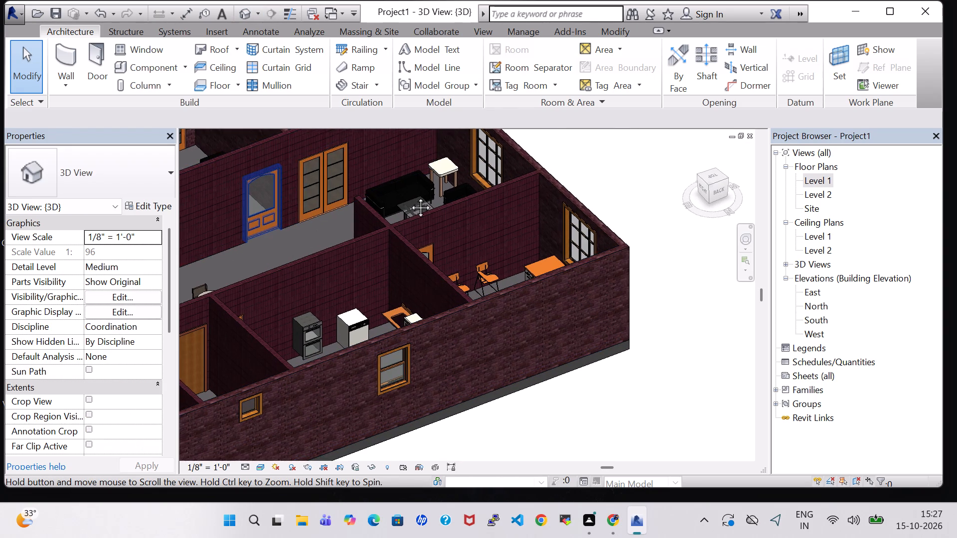
middle_click_drag(409, 196, 484, 183)
middle_click_drag(253, 352, 416, 288)
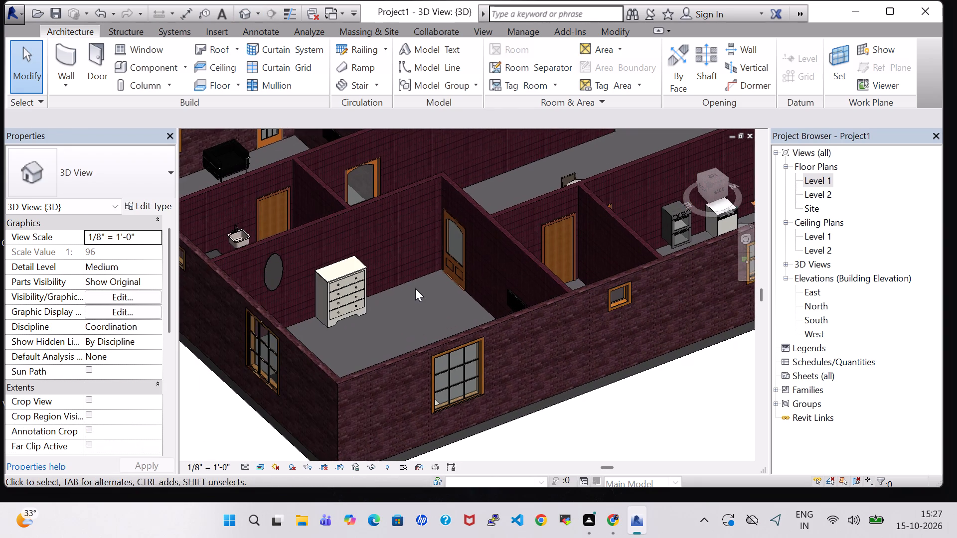
middle_click_drag(414, 288, 370, 273, "shift")
middle_click_drag(380, 317, 385, 475)
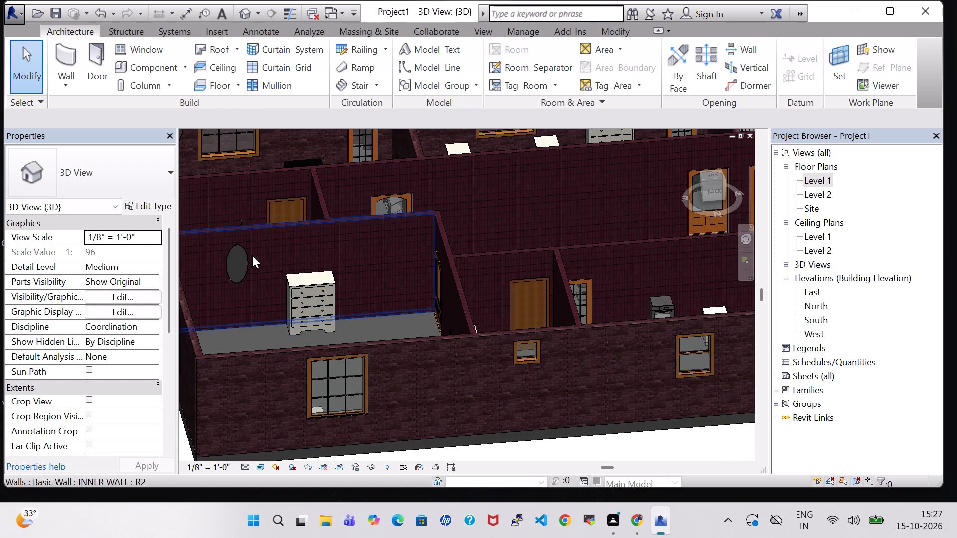
left_click(244, 259)
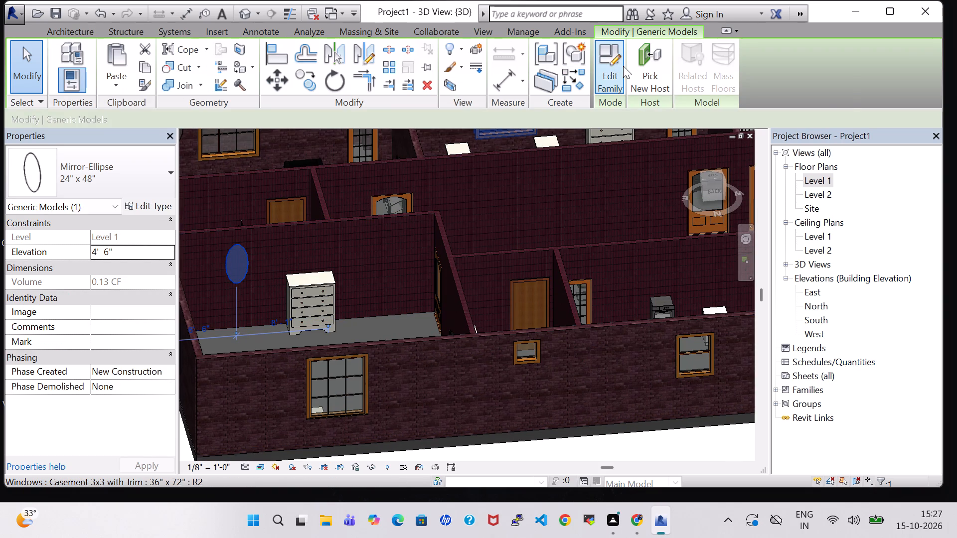
Load the Table-Round family from the Tables folder of the US Imperial furniture library.
left_click(55, 33)
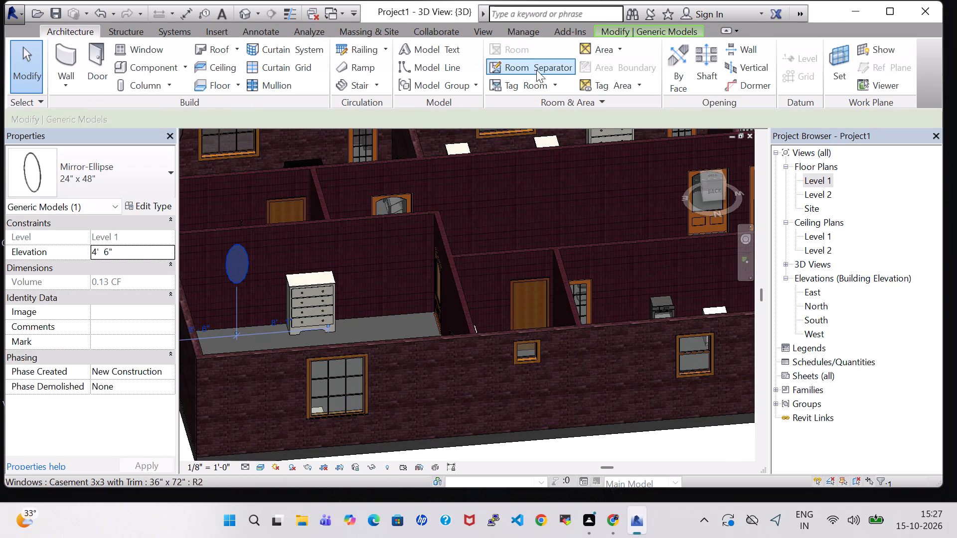
left_click(154, 65)
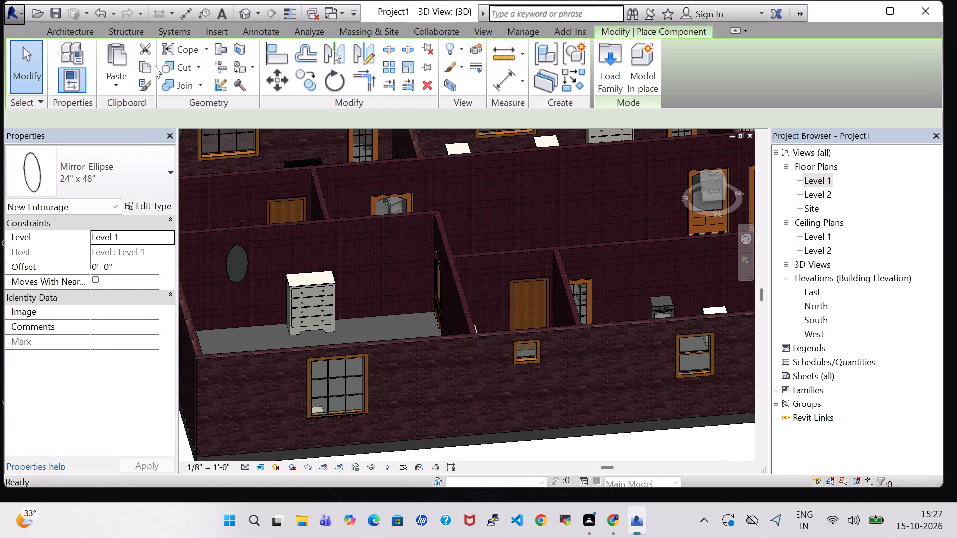
left_click(605, 72)
scroll(565, 174, "down", 1)
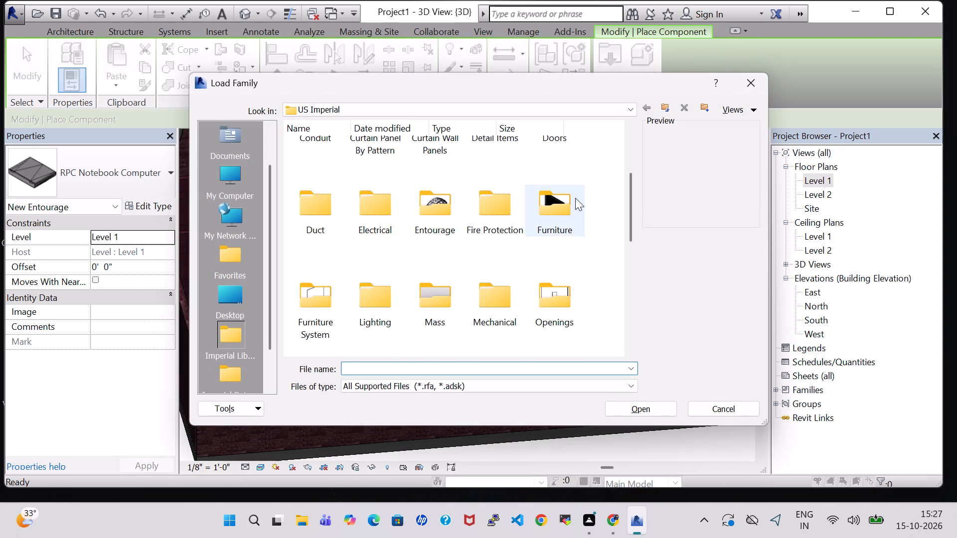
double_click(575, 198)
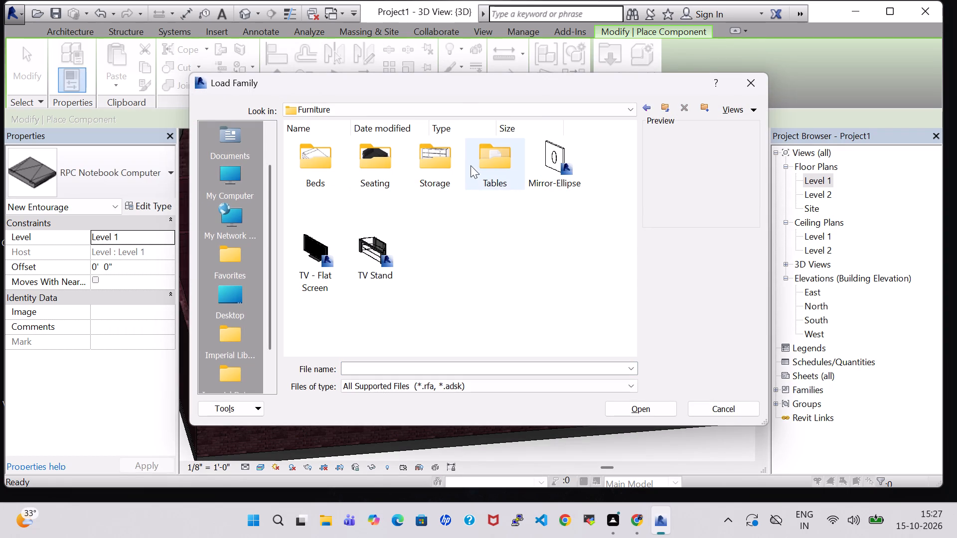
double_click(480, 162)
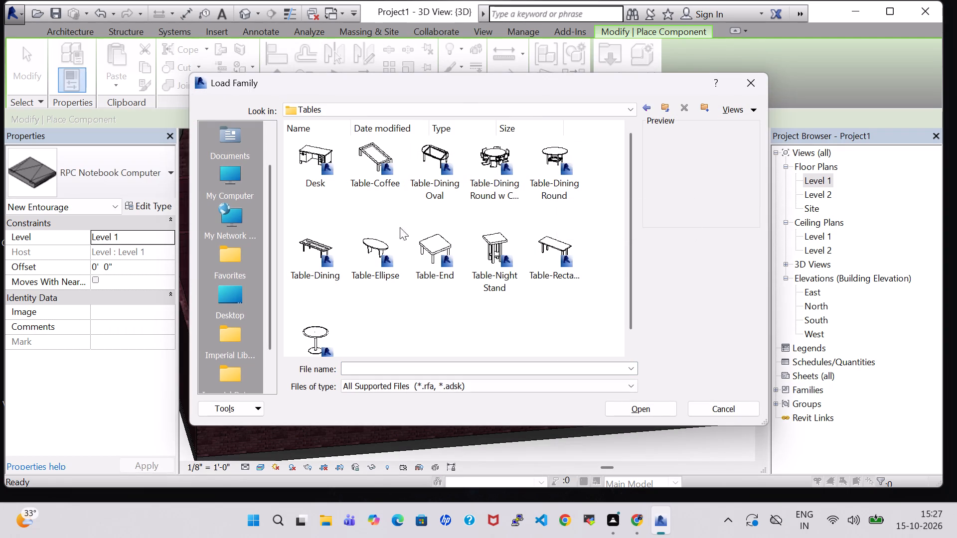
left_click(323, 322)
left_click(323, 323)
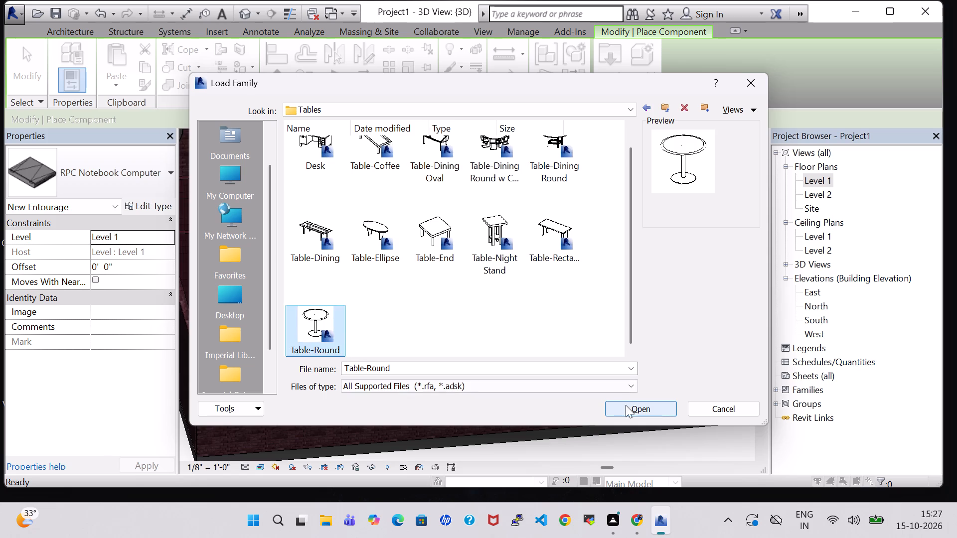
left_click(627, 406)
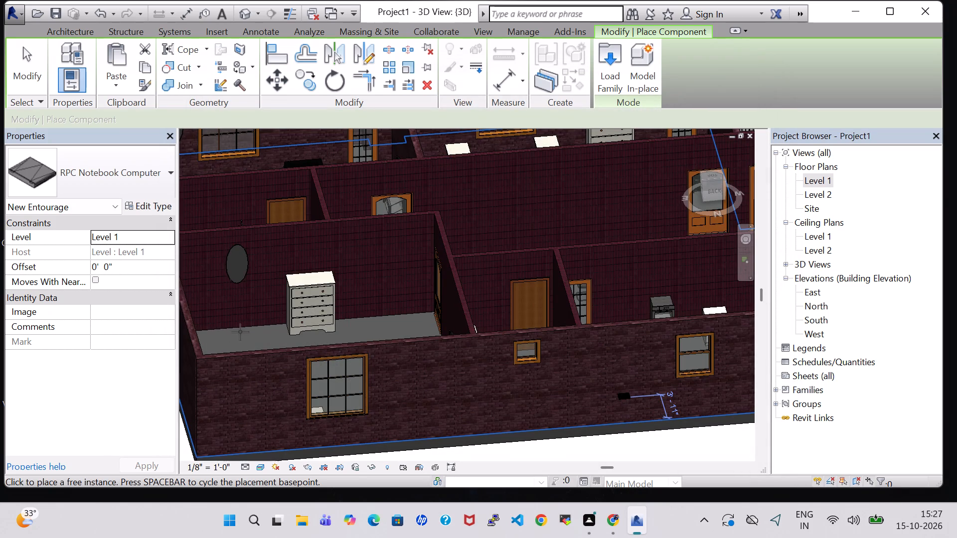
key("Escape")
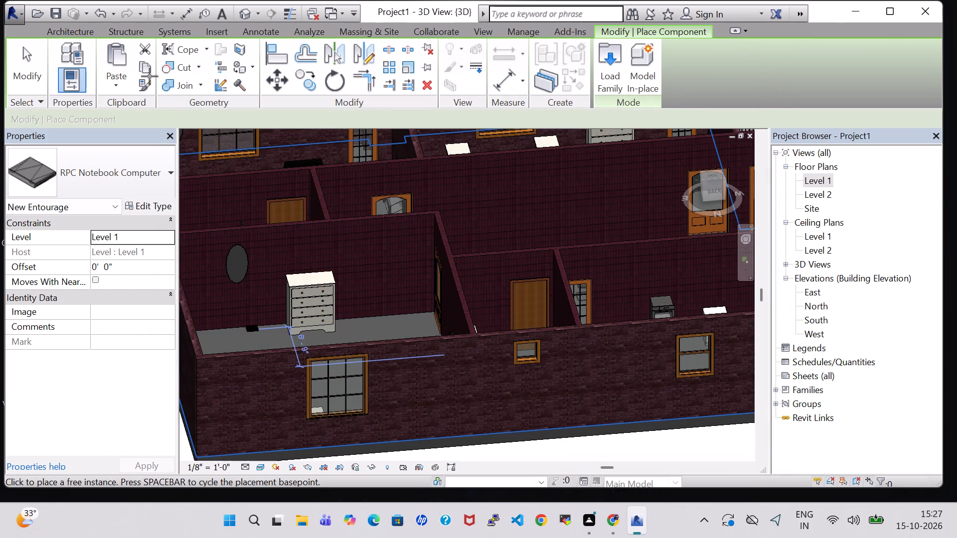
key("Escape")
Look through the available component types for the round table.
left_click(134, 65)
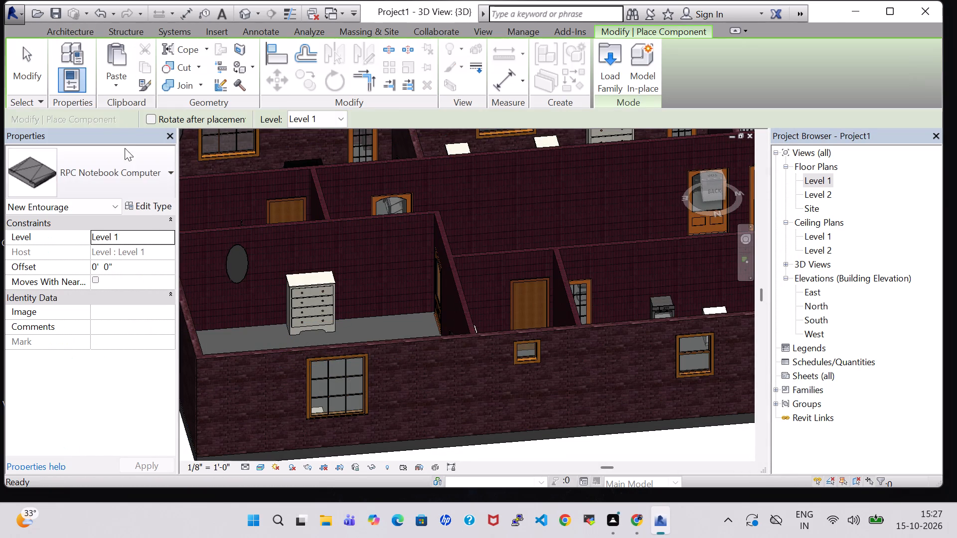
left_click(125, 158)
scroll(108, 317, "down", 4)
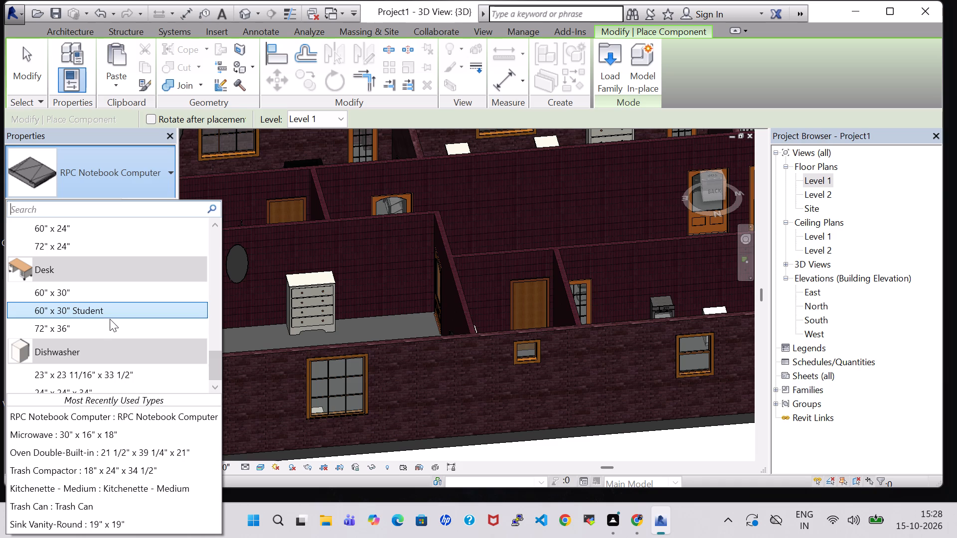
scroll(110, 323, "down", 2)
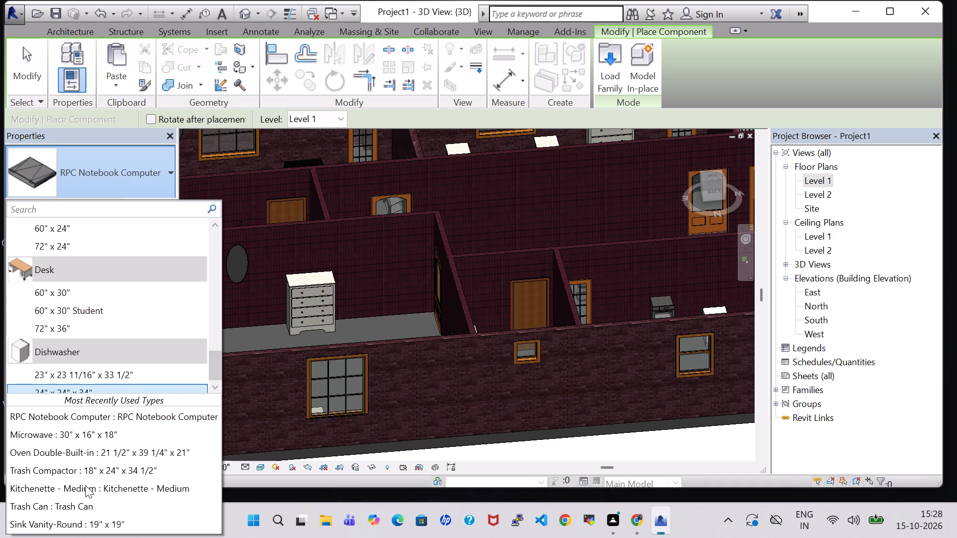
scroll(87, 511, "up", 4)
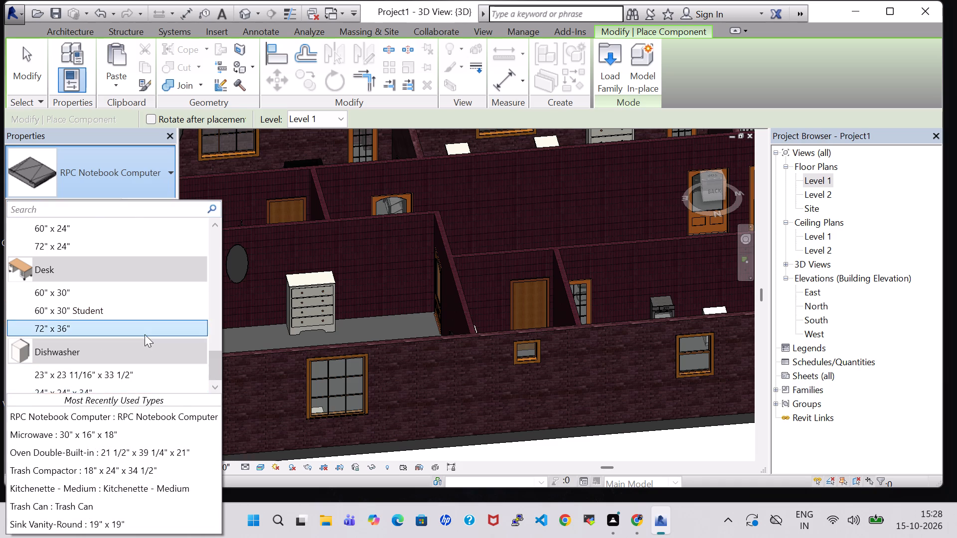
scroll(145, 334, "up", 11)
scroll(145, 334, "up", 11)
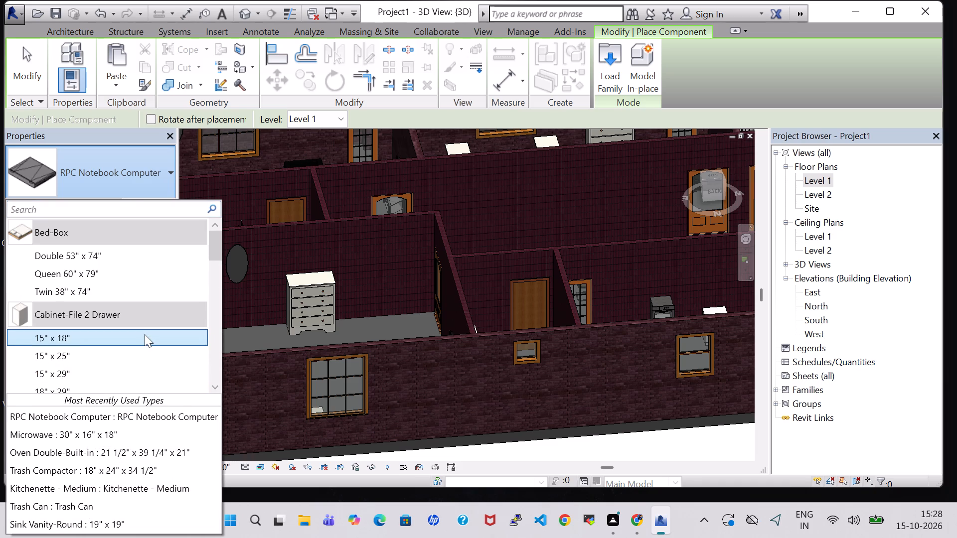
scroll(145, 334, "up", 8)
scroll(145, 334, "down", 20)
scroll(145, 334, "down", 14)
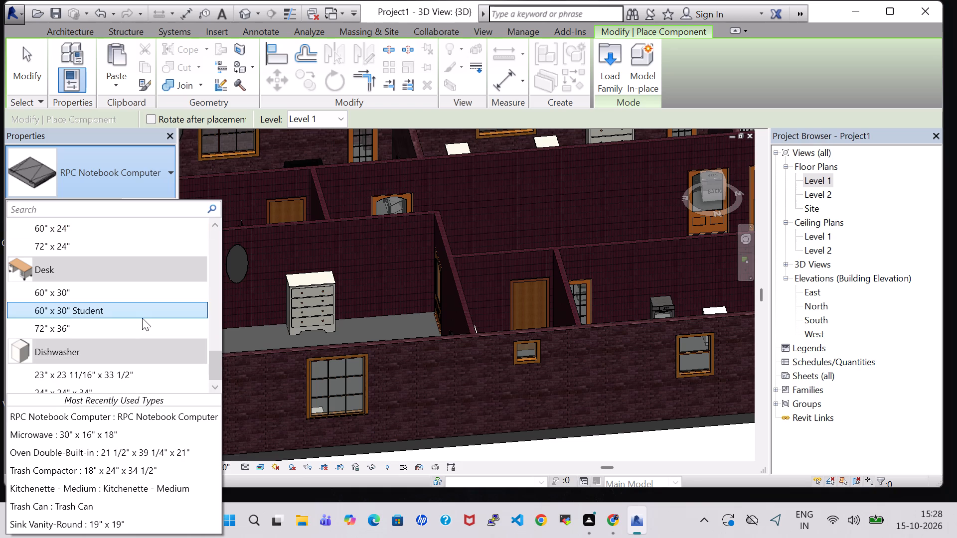
key("Escape")
key("Escape")
In the Level 1 plan, copy the 36" diameter round table in the Drawing Room corner to the clipboard.
scroll(316, 313, "down", 3)
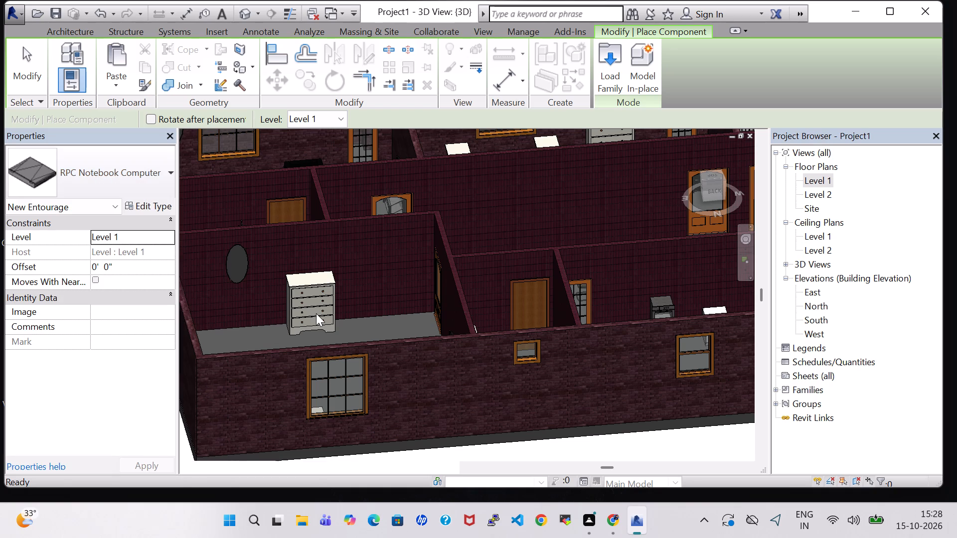
double_click(814, 178)
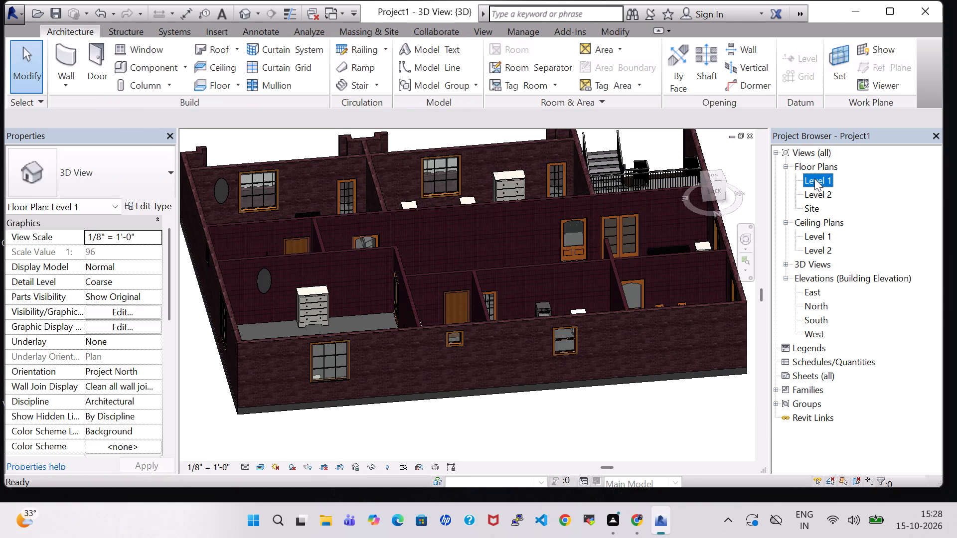
scroll(492, 205, "down", 7)
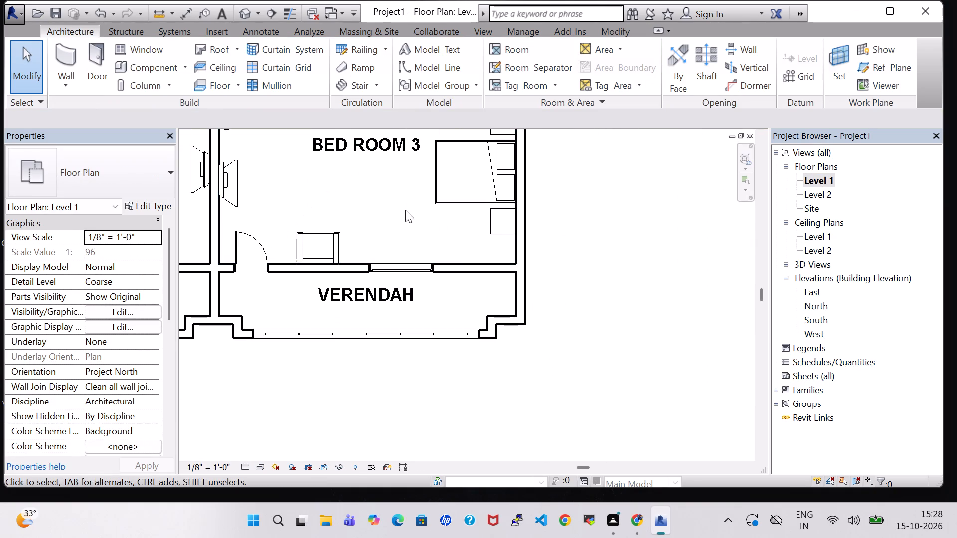
middle_click_drag(405, 210, 415, 296)
middle_click_drag(372, 223, 495, 271)
scroll(465, 269, "down", 1)
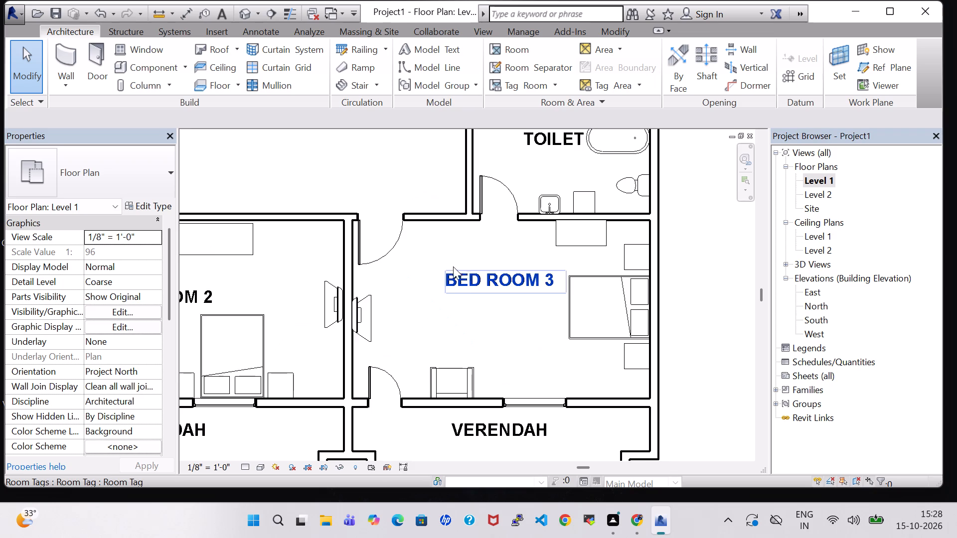
middle_click_drag(450, 265, 493, 290)
scroll(478, 279, "down", 3)
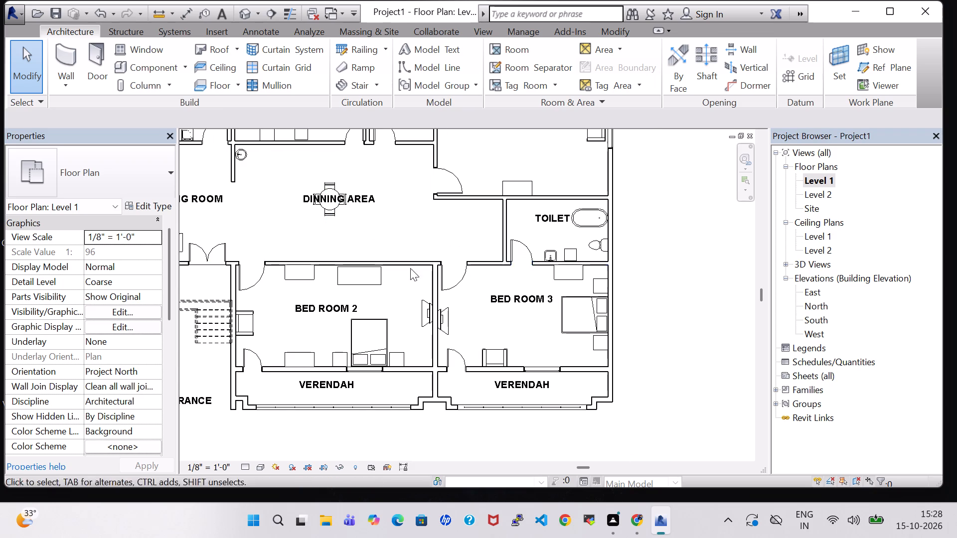
middle_click_drag(498, 329, 630, 334)
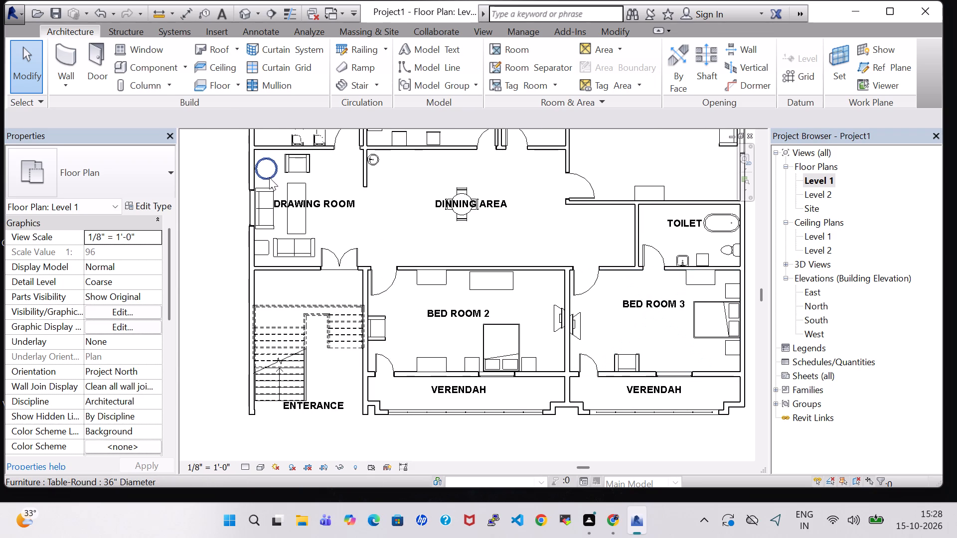
left_click(269, 175)
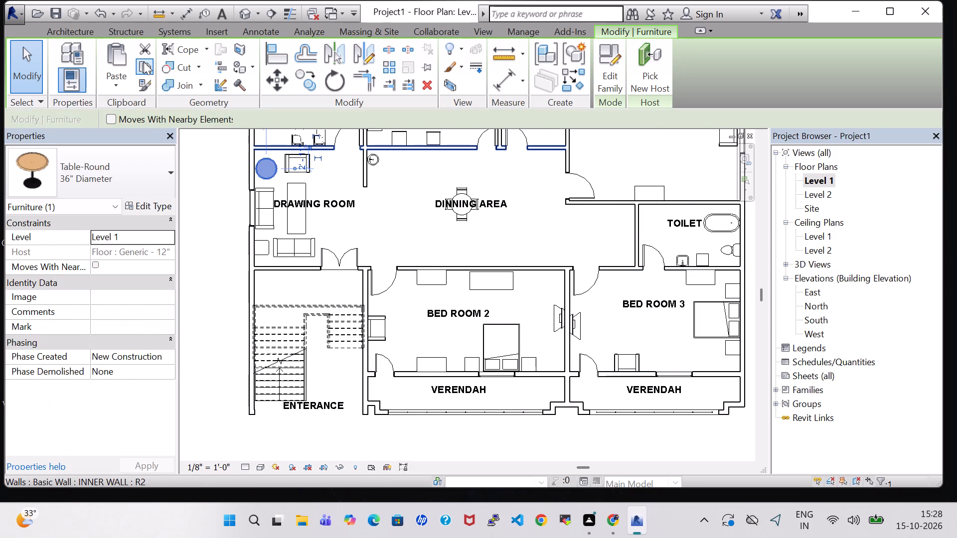
left_click(144, 62)
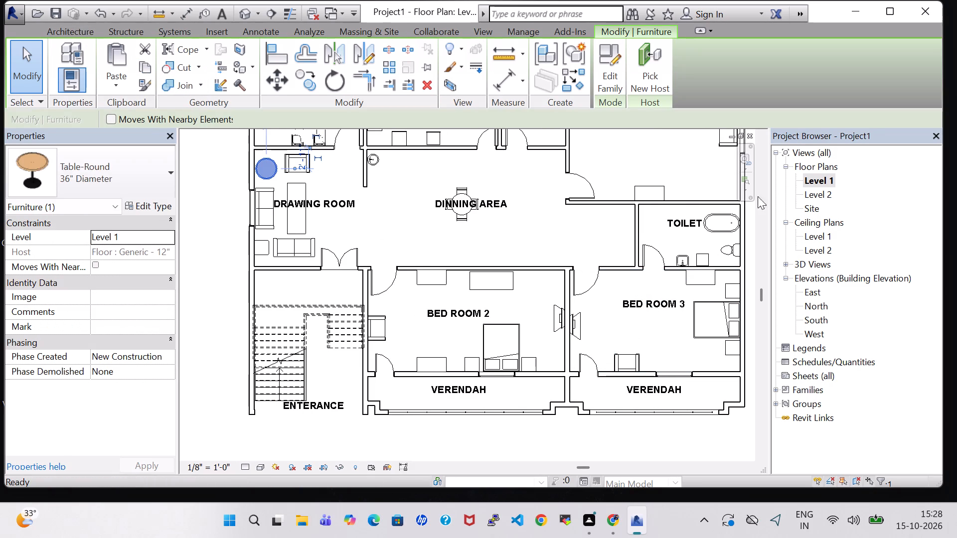
Paste the round table into Bed Room 3's corner, in front of the mirror between the verandah window and the exterior wall.
middle_click_drag(667, 349, 621, 352)
scroll(612, 327, "up", 2)
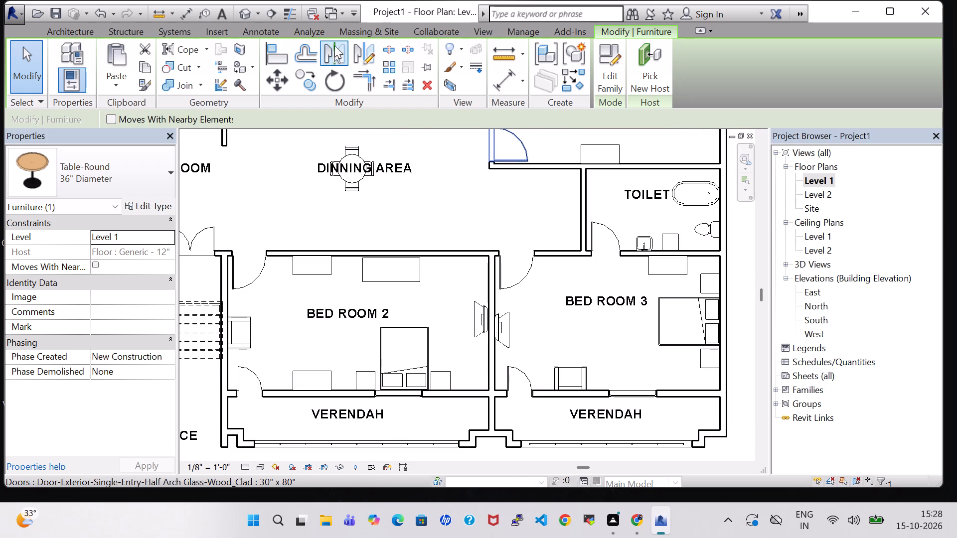
middle_click_drag(599, 337, 511, 338)
scroll(565, 361, "up", 2)
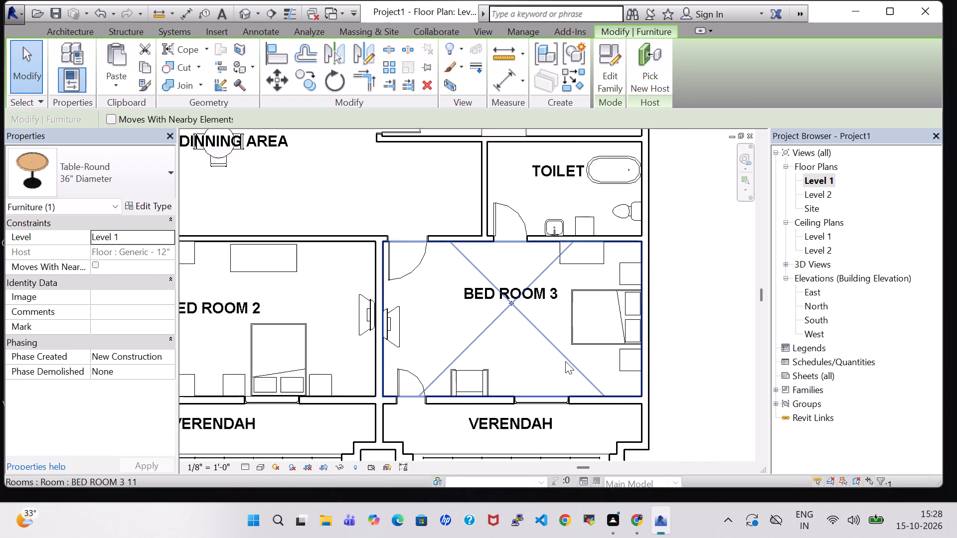
scroll(565, 361, "up", 2)
left_click(115, 84)
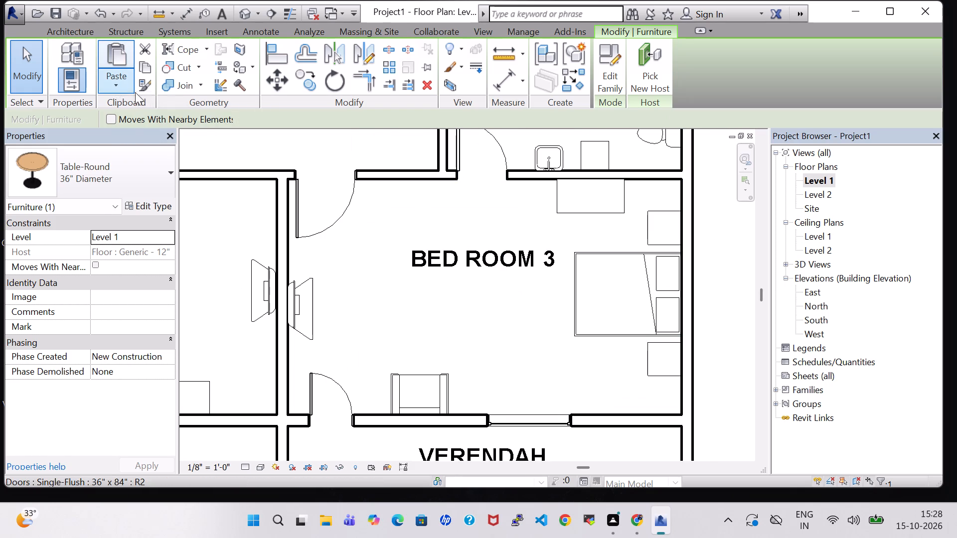
left_click(148, 103)
scroll(609, 402, "up", 4)
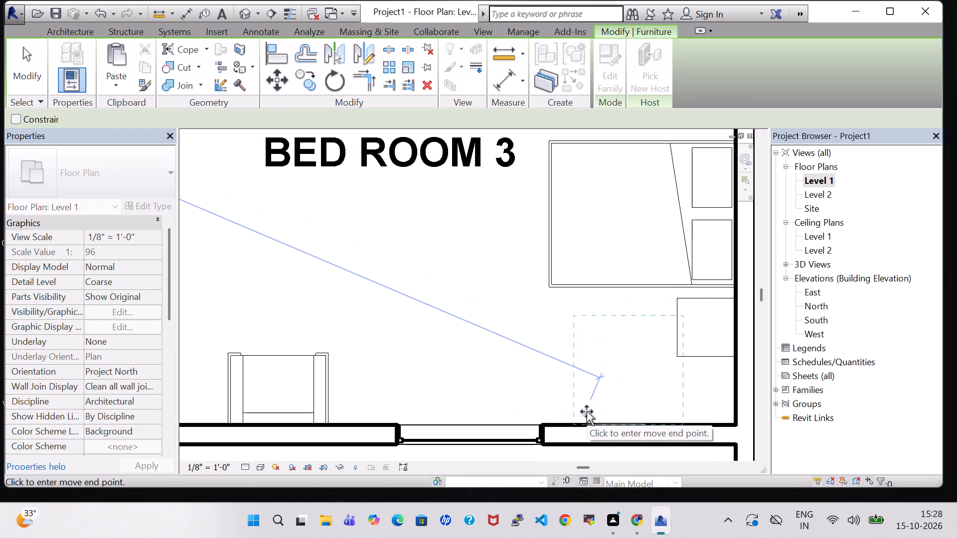
left_click(581, 411)
key("Escape")
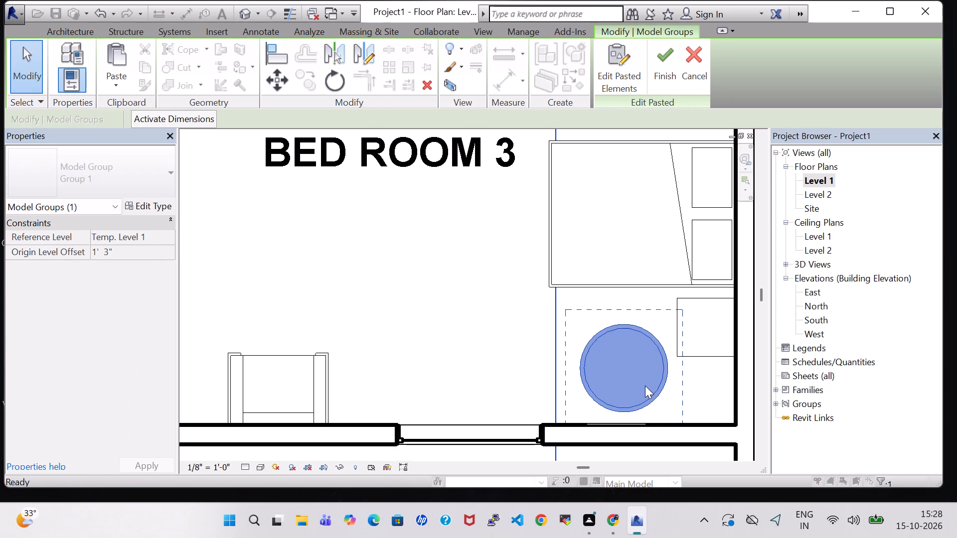
Paste another round table into Bed Room 1 near the toilet-side wall, between the dresser and the exterior wall.
middle_click_drag(504, 301, 504, 312)
scroll(507, 311, "down", 5)
middle_click_drag(452, 249, 489, 331)
scroll(489, 331, "down", 1)
scroll(480, 238, "down", 1)
middle_click_drag(479, 186, 476, 359)
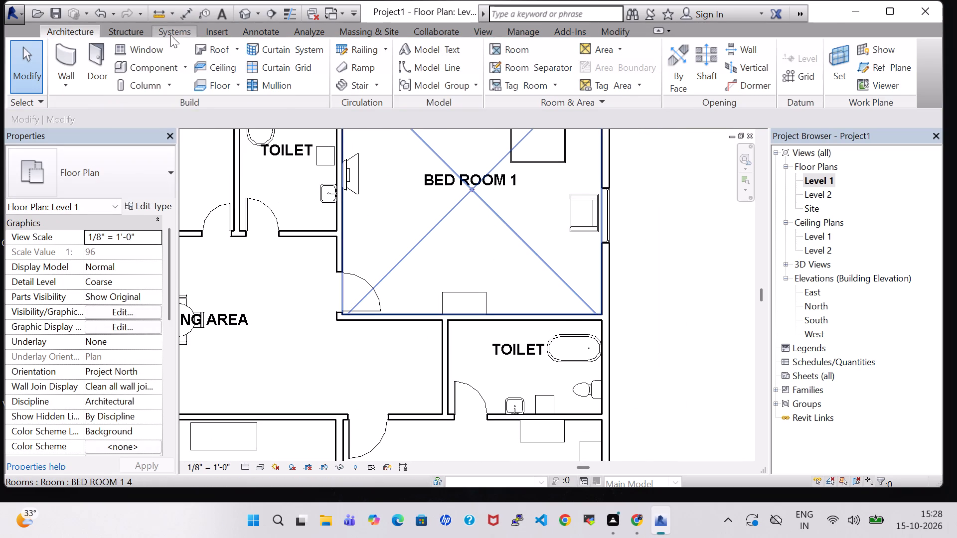
left_click(159, 64)
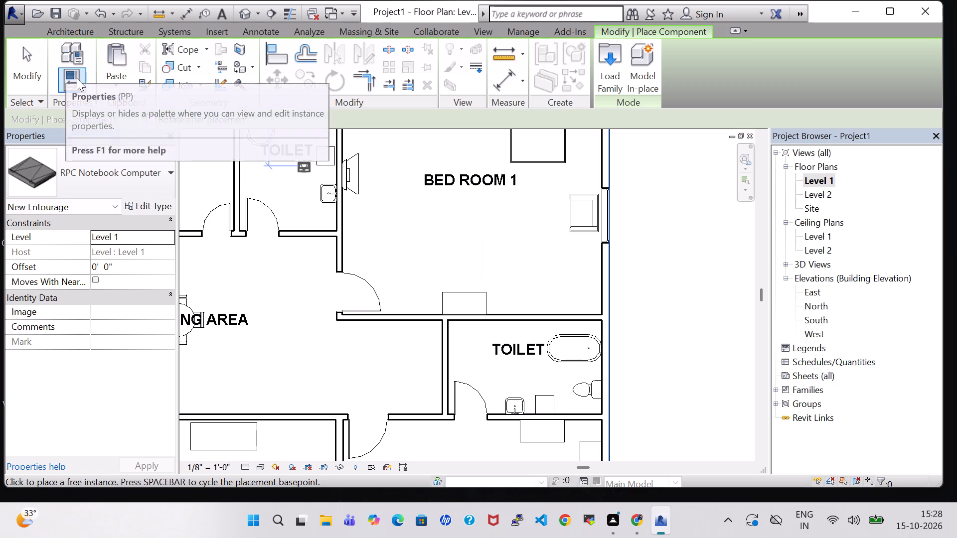
left_click(117, 76)
left_click(139, 101)
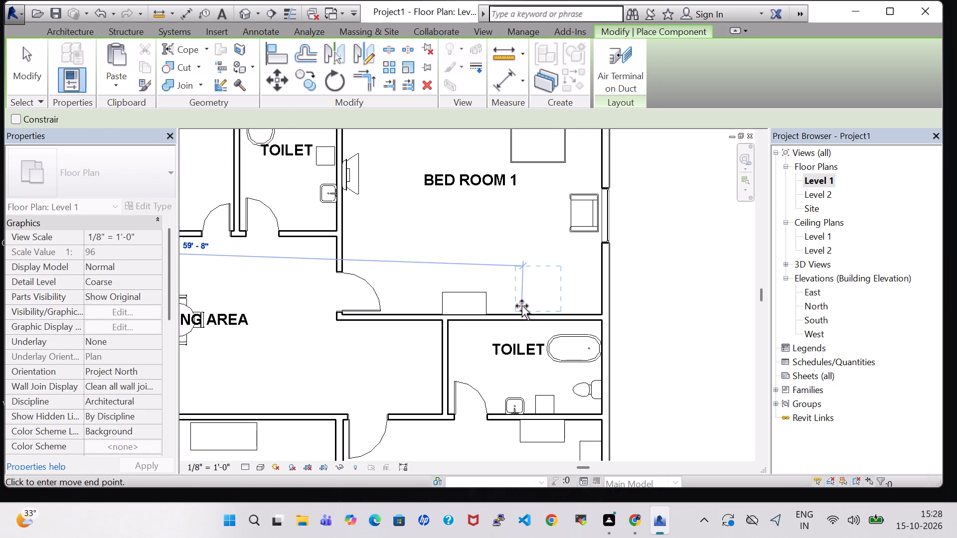
left_click(523, 307)
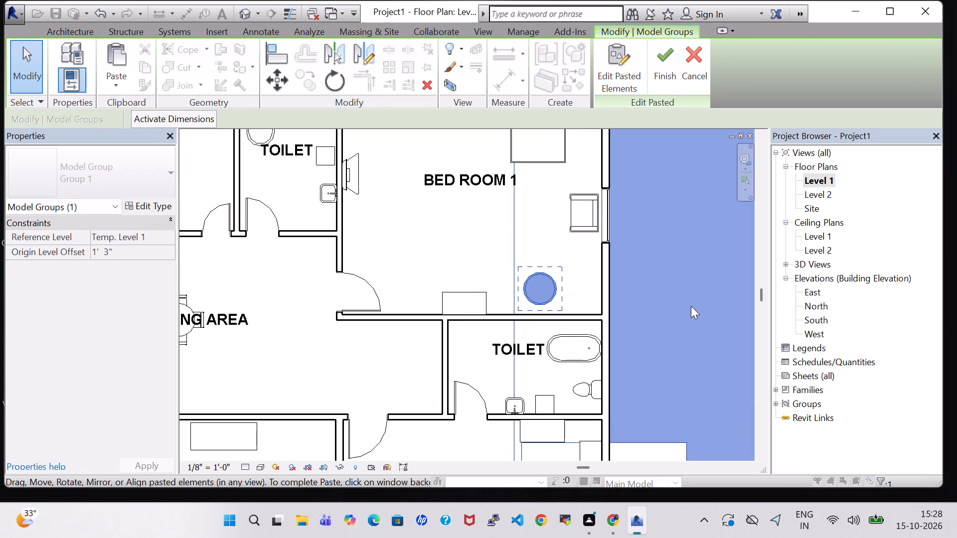
key("Escape")
In the 3D view, nudge the Bed Room 1 round table three increments toward the dresser.
left_click(241, 11)
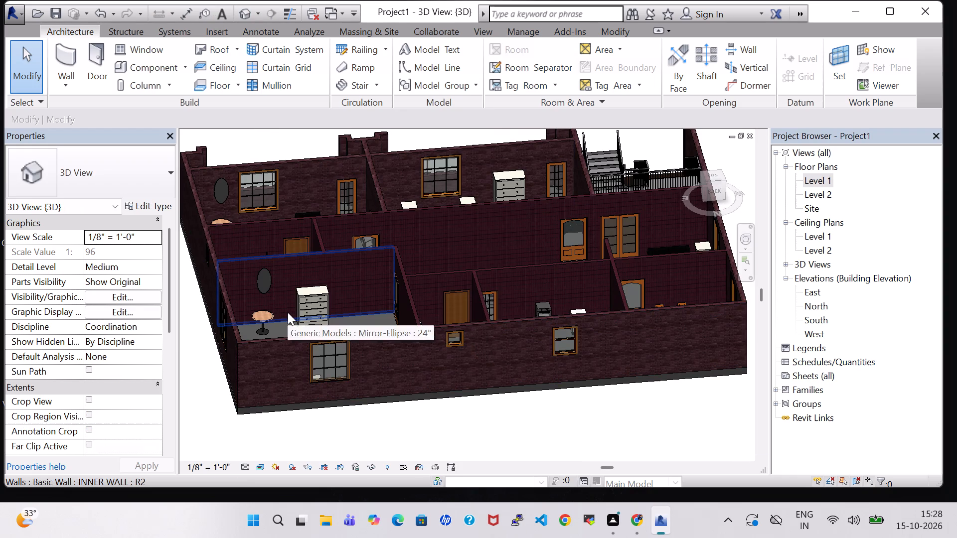
scroll(288, 312, "up", 8)
left_click(235, 324)
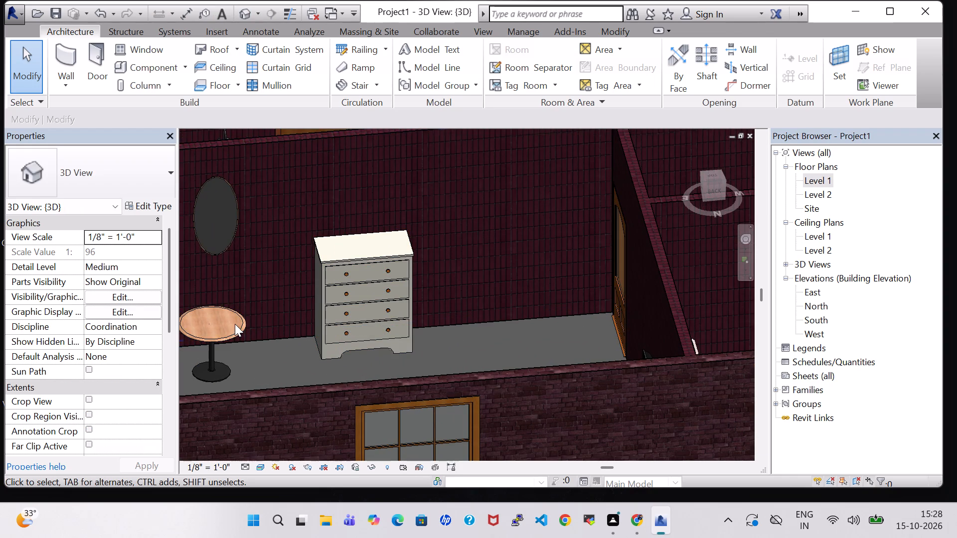
left_click(224, 312)
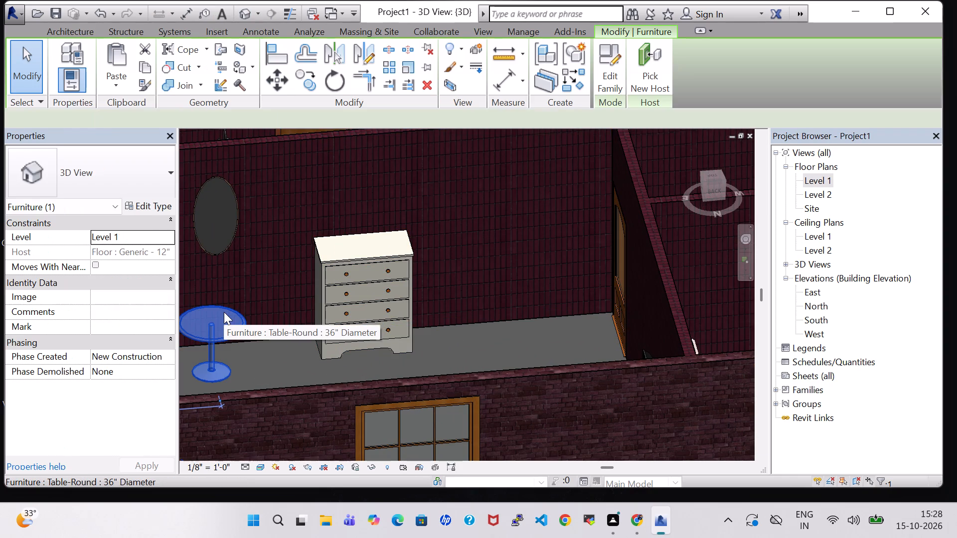
key("Right")
key("Right")
key("Right")
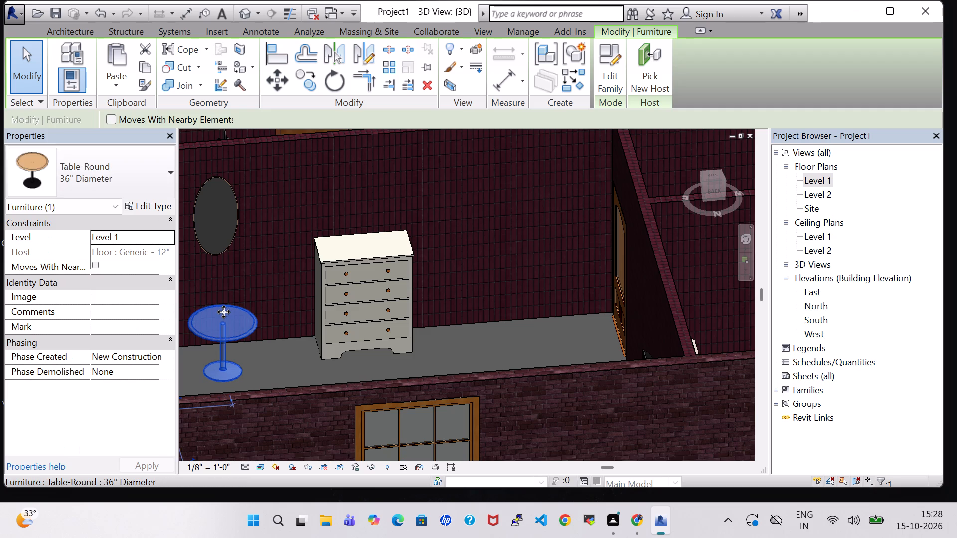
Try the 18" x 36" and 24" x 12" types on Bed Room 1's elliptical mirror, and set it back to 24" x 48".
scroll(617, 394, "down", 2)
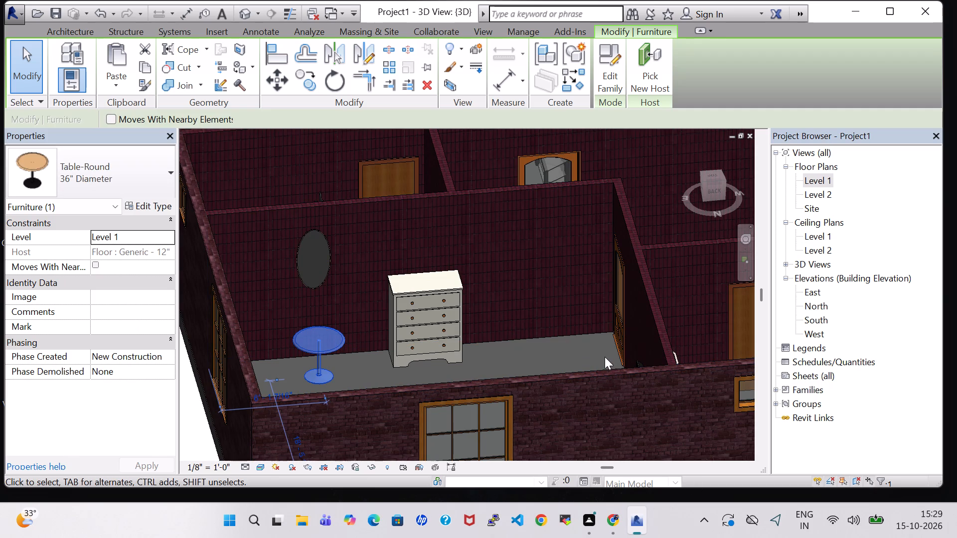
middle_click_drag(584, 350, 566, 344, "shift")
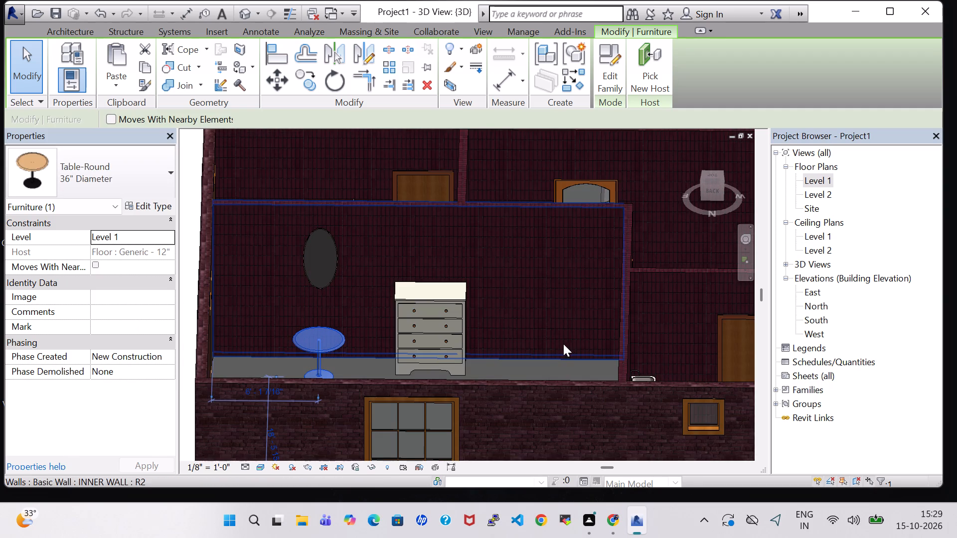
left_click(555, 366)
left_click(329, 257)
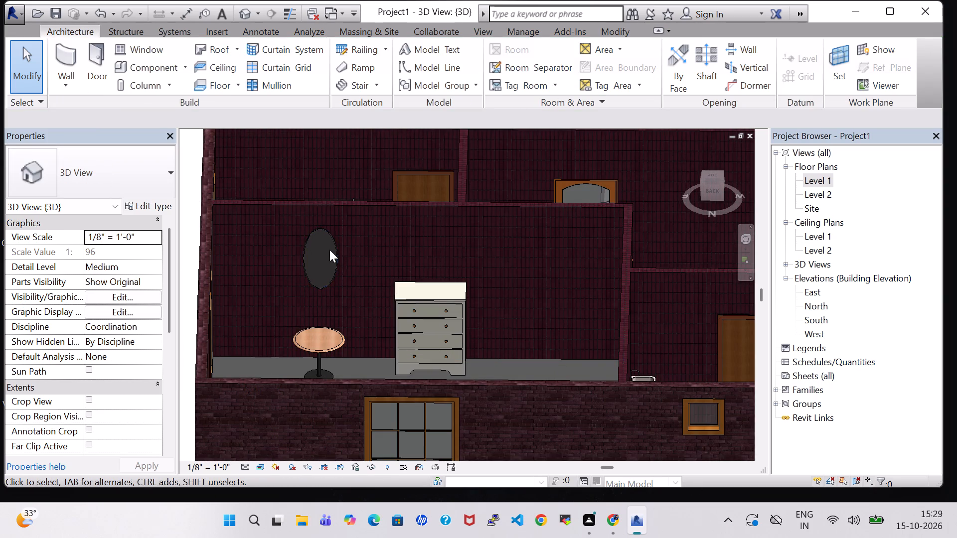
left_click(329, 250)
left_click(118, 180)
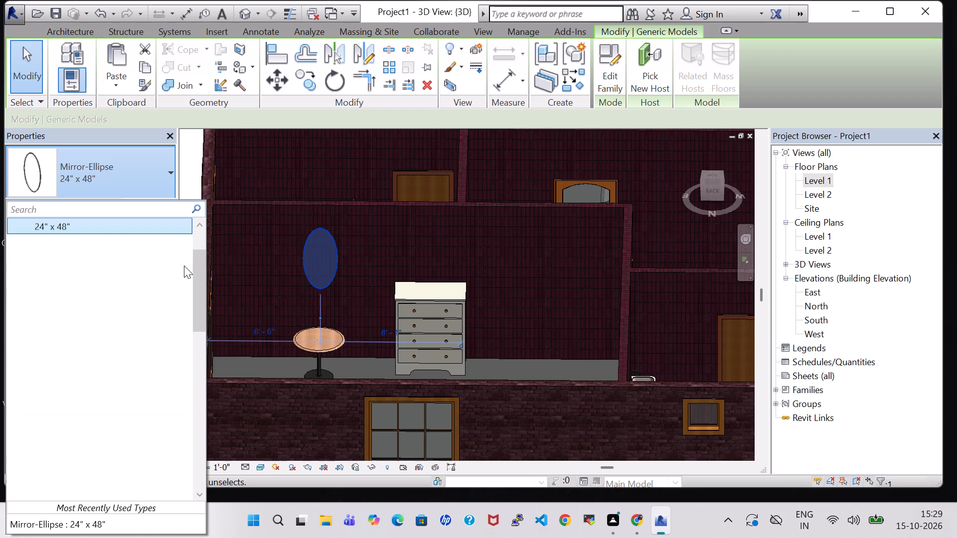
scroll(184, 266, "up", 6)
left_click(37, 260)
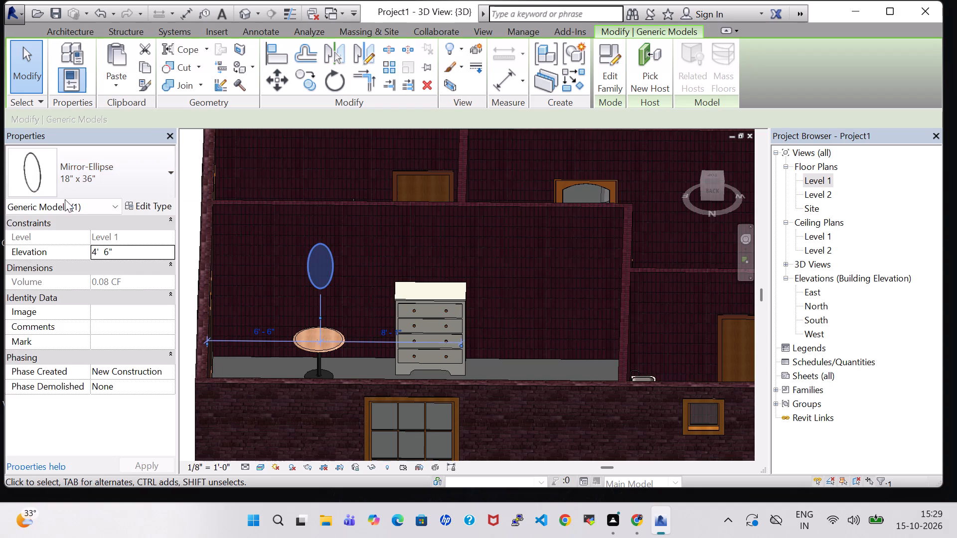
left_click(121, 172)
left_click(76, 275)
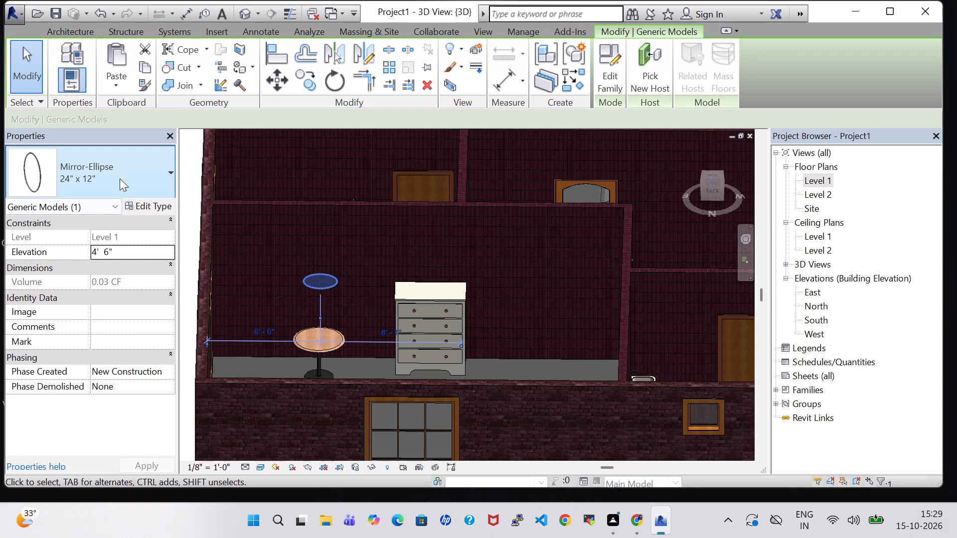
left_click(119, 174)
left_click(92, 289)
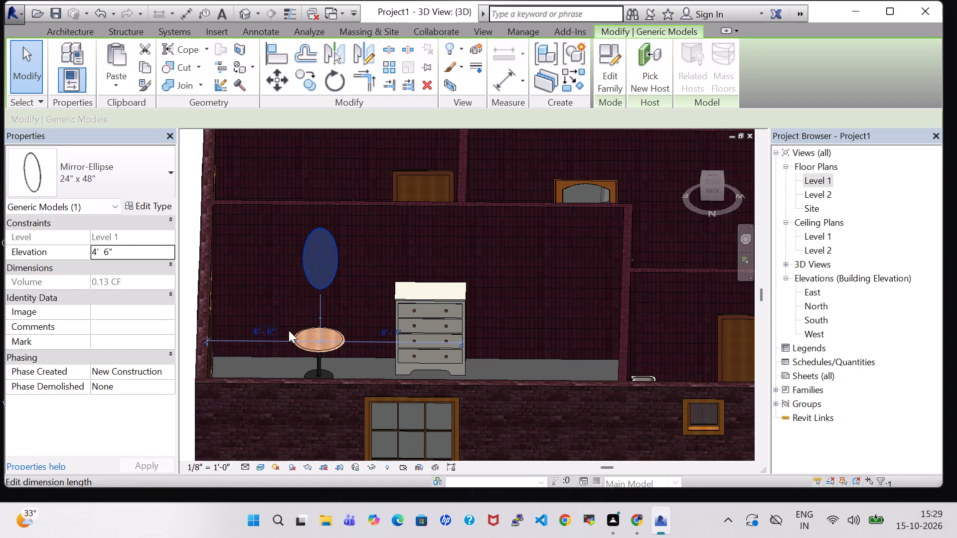
Examine Bed Room 1's mirror and the table and mirror arrangements in the neighbouring rooms from different 3D angles.
left_click(325, 245)
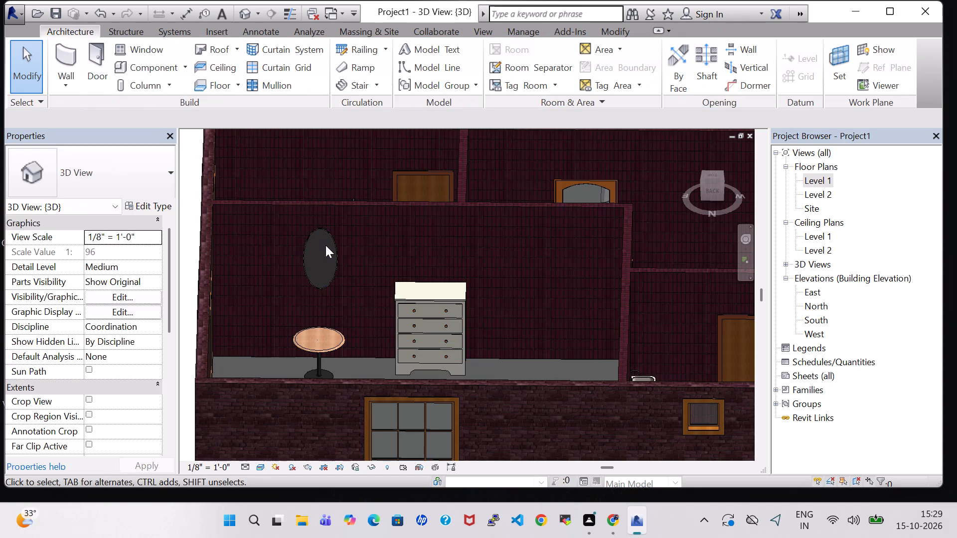
left_click(330, 249)
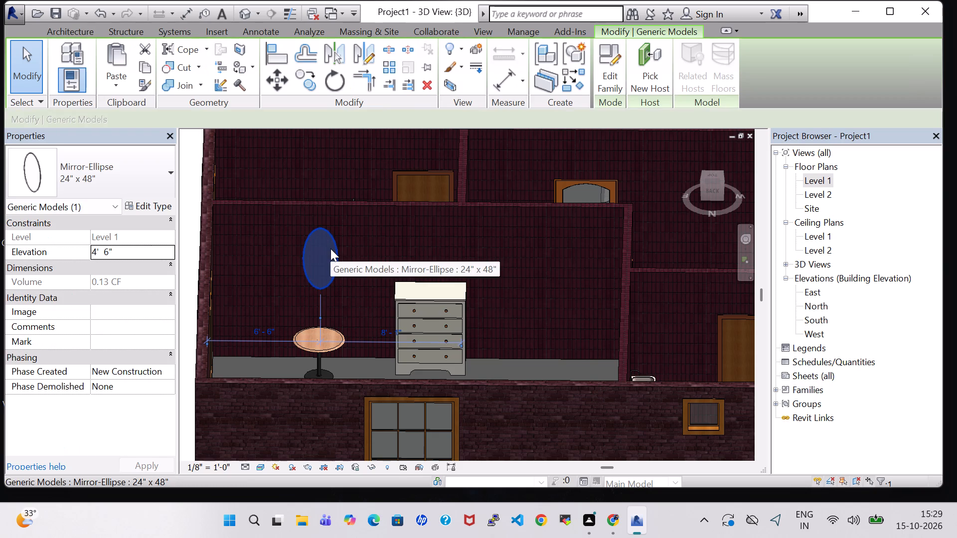
middle_click_drag(329, 249, 341, 331)
middle_click_drag(358, 216, 362, 231)
scroll(362, 229, "down", 1)
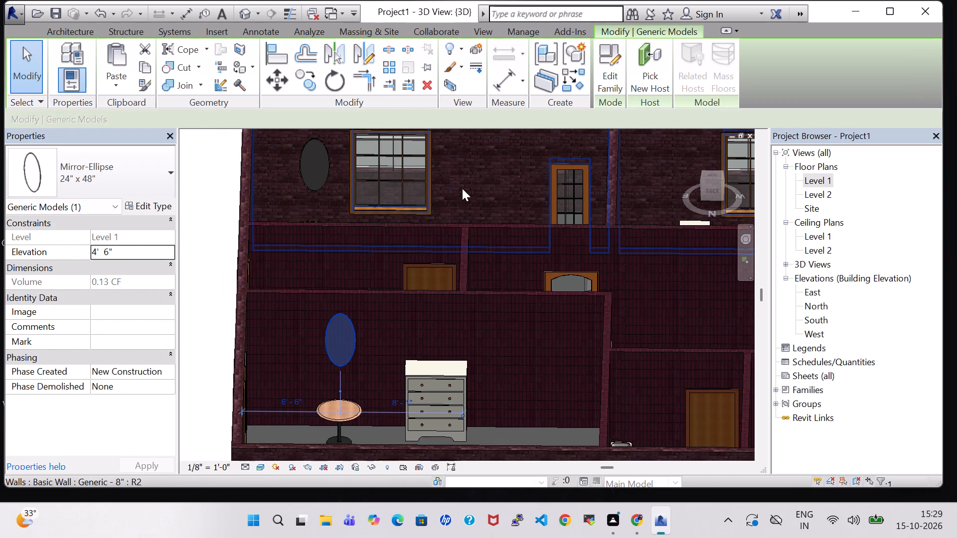
middle_click_drag(462, 188, 462, 205, "shift")
middle_click_drag(457, 174, 459, 174, "shift")
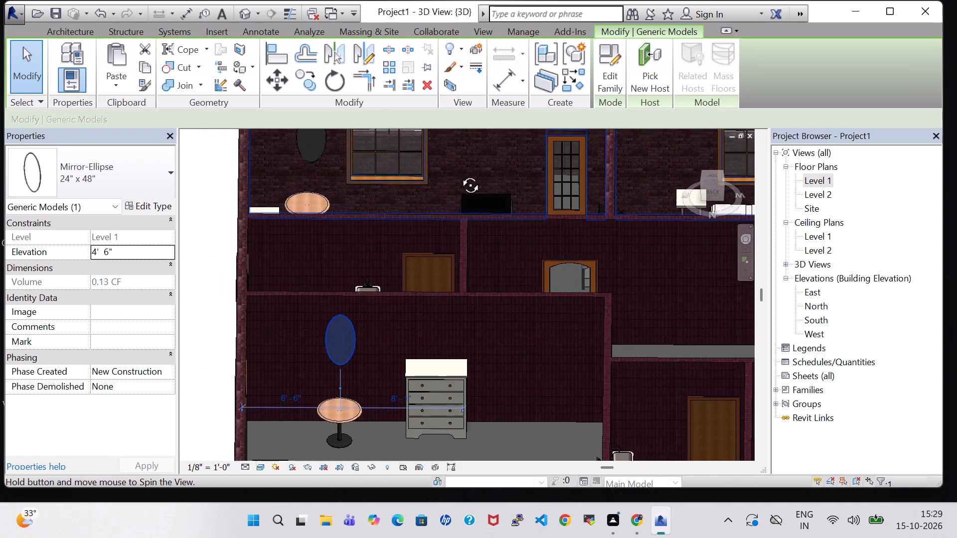
middle_click_drag(459, 174, 417, 210, "shift")
middle_click_drag(465, 193, 496, 168)
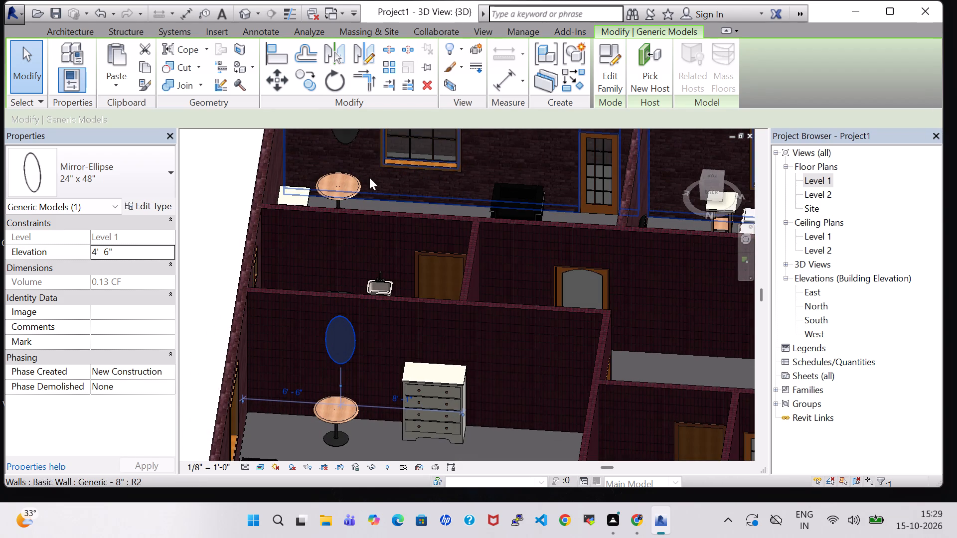
In the Level 1 floor plan, begin a roof by footprint and assign it to Level 2.
double_click(821, 180)
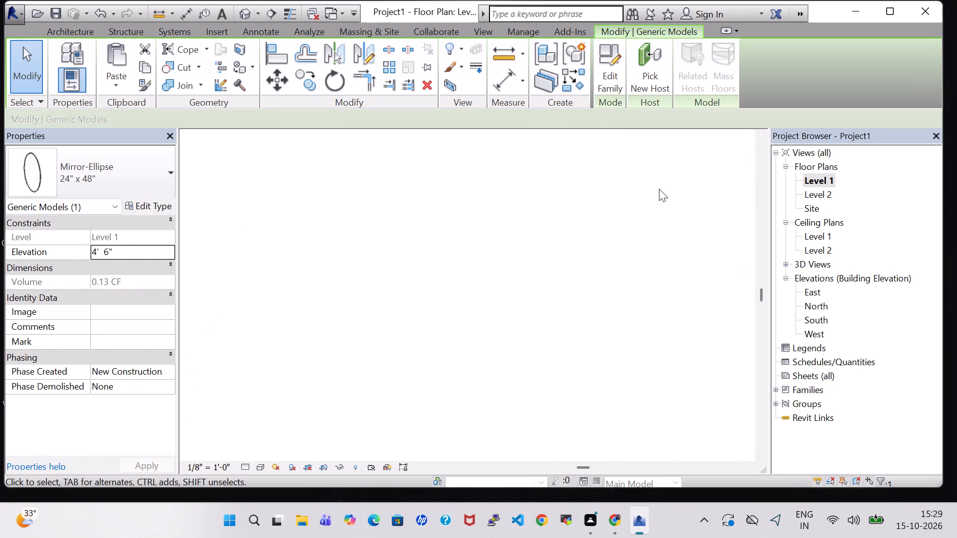
scroll(637, 192, "down", 7)
middle_click_drag(678, 210, 660, 255)
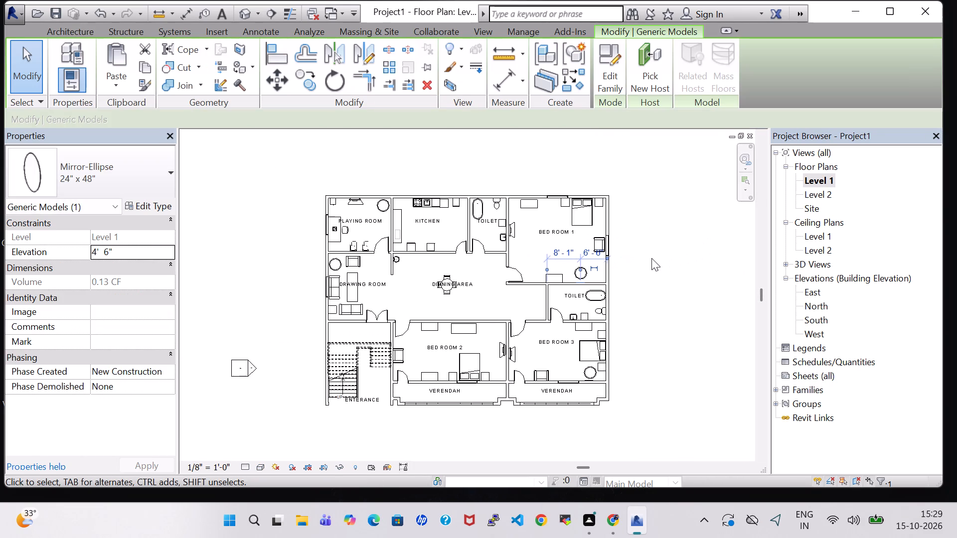
scroll(651, 258, "up", 1)
middle_click(651, 258)
middle_click_drag(648, 258, 669, 258)
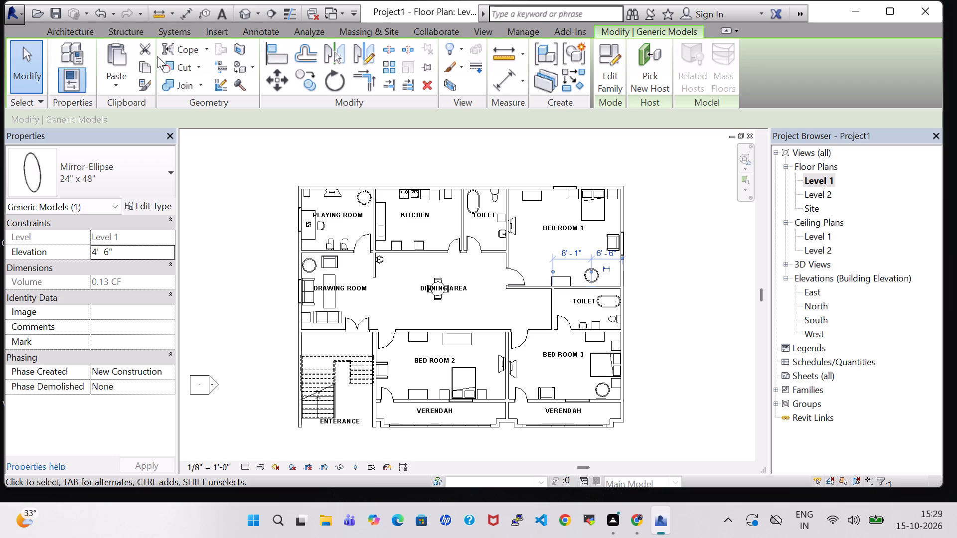
left_click(75, 32)
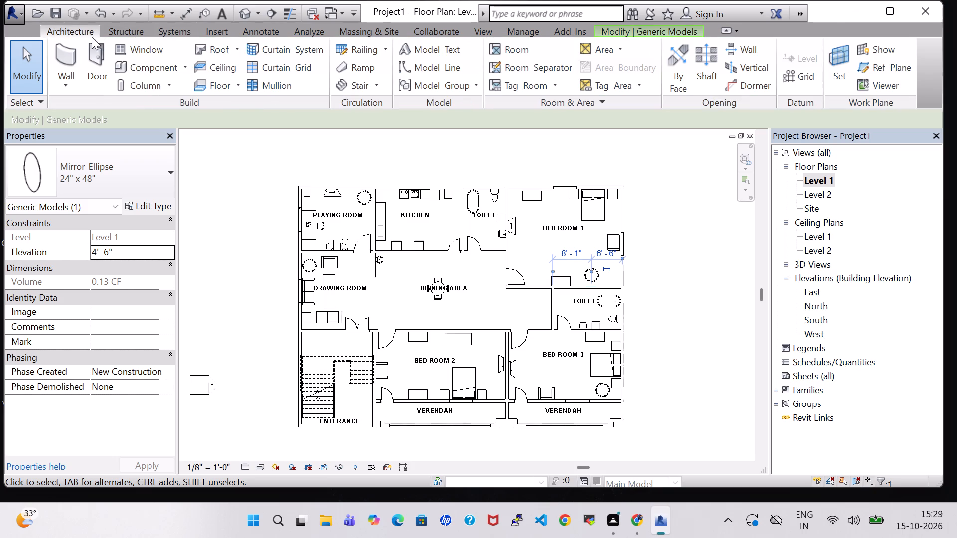
left_click(226, 48)
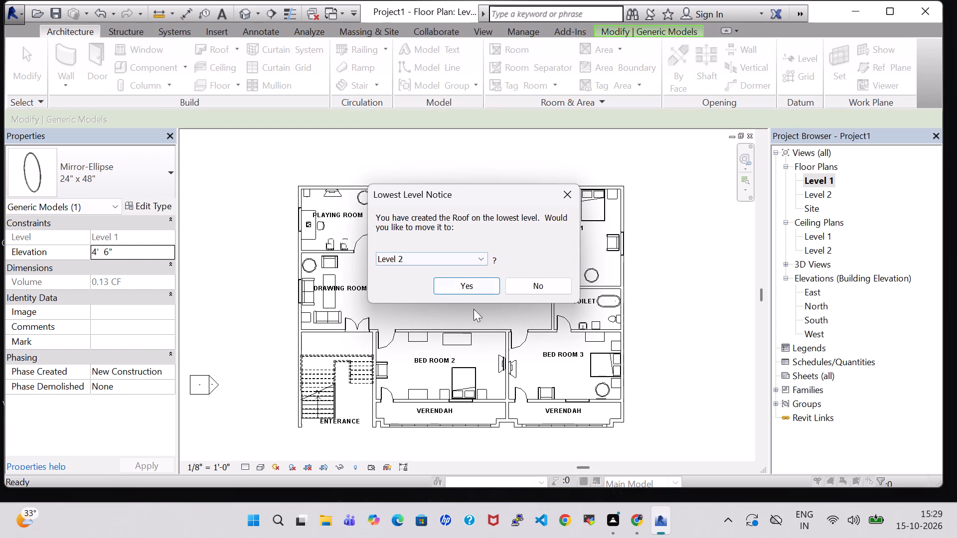
left_click(474, 291)
Draw a straight roof boundary line along the exterior wall from the Playing Room's outer corner to Bed Room 1's outer corner.
scroll(376, 241, "up", 4)
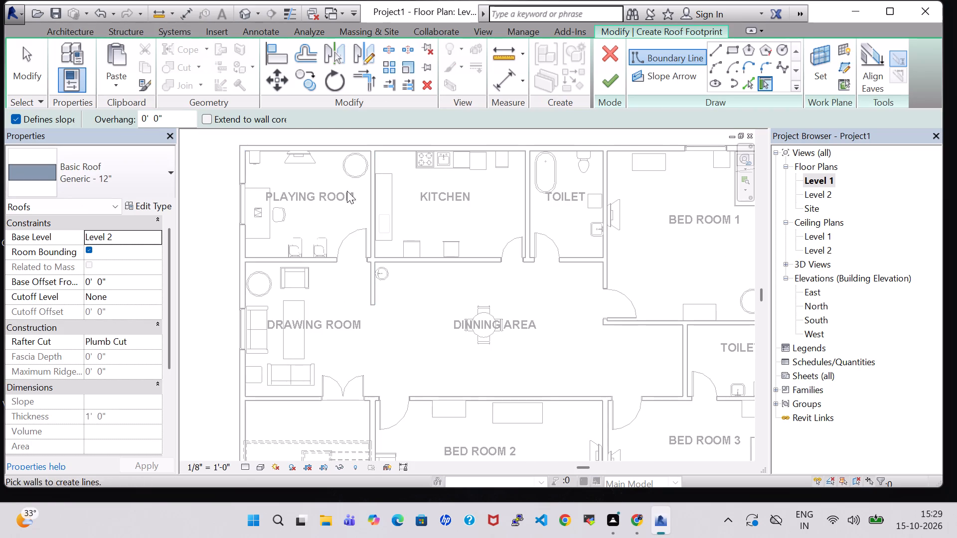
left_click(718, 48)
middle_click_drag(381, 192, 460, 240)
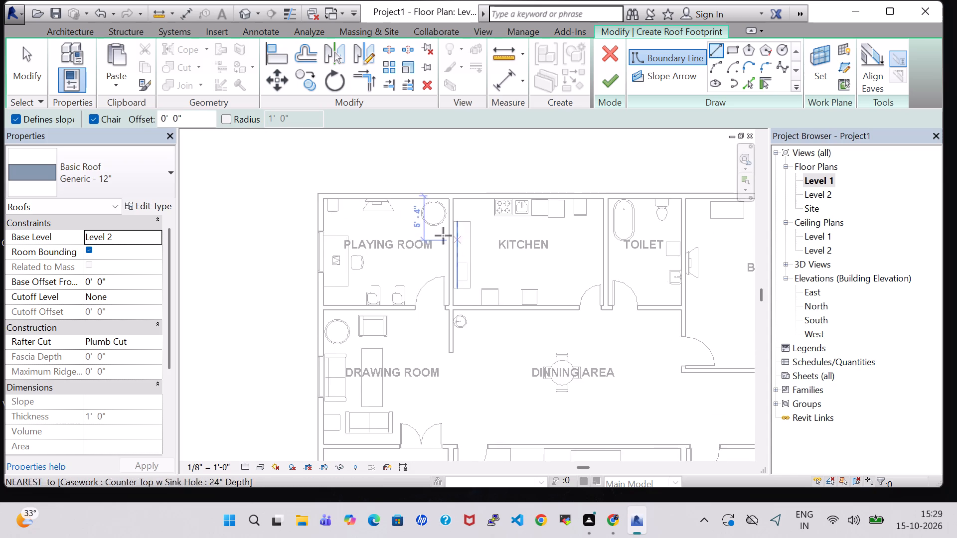
scroll(395, 229, "up", 4)
left_click(261, 165)
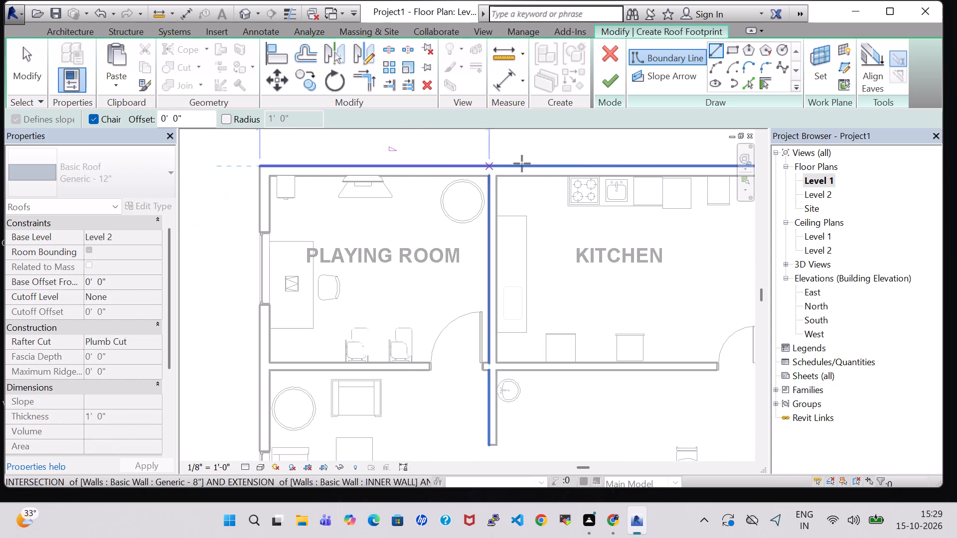
middle_click_drag(525, 163, 438, 163)
scroll(438, 163, "down", 2)
middle_click_drag(547, 171, 464, 171)
scroll(464, 171, "down", 2)
middle_click_drag(636, 172, 622, 172)
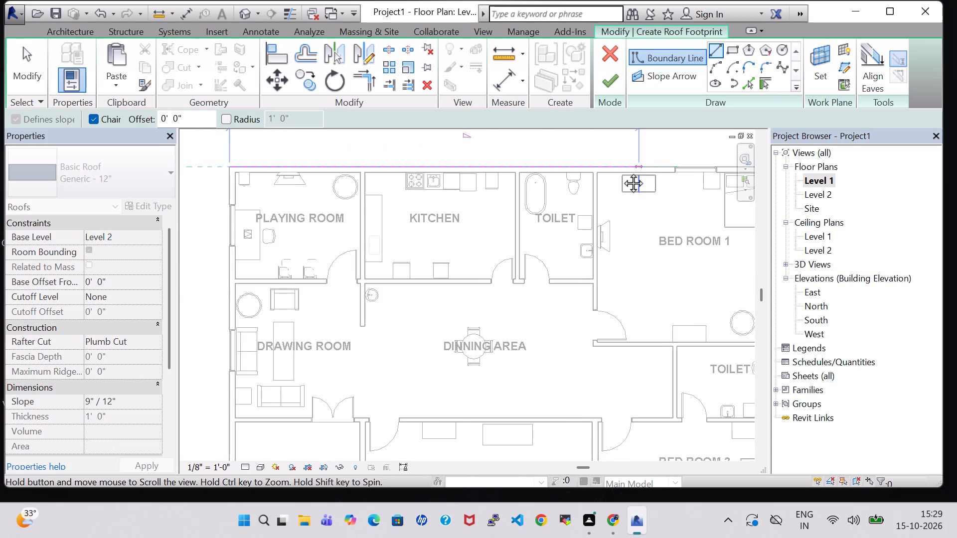
middle_click_drag(622, 172, 468, 170)
scroll(629, 166, "up", 3)
left_click(634, 166)
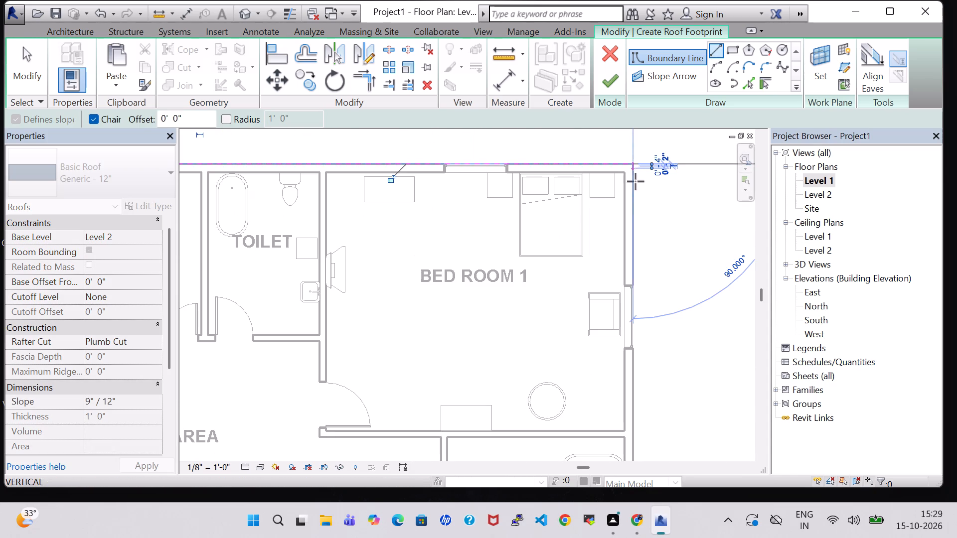
Continue the roof boundary along the exterior side wall from Bed Room 1 to the outer corner of Bed Room 3's verandah.
scroll(644, 286, "up", 1)
middle_click_drag(644, 286, 643, 224)
middle_click_drag(628, 353, 615, 208)
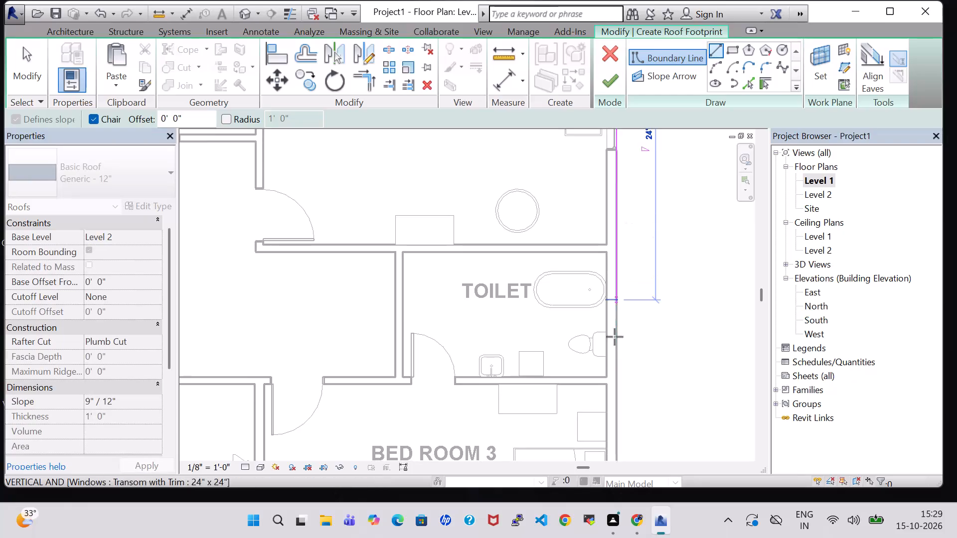
middle_click_drag(615, 357, 606, 208)
middle_click_drag(608, 302, 601, 169)
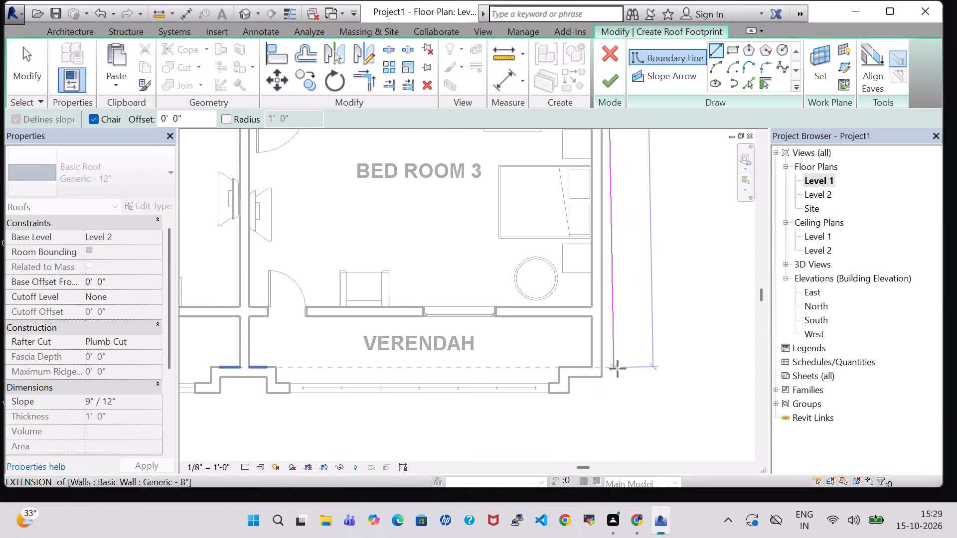
scroll(618, 369, "up", 1)
left_click(600, 374)
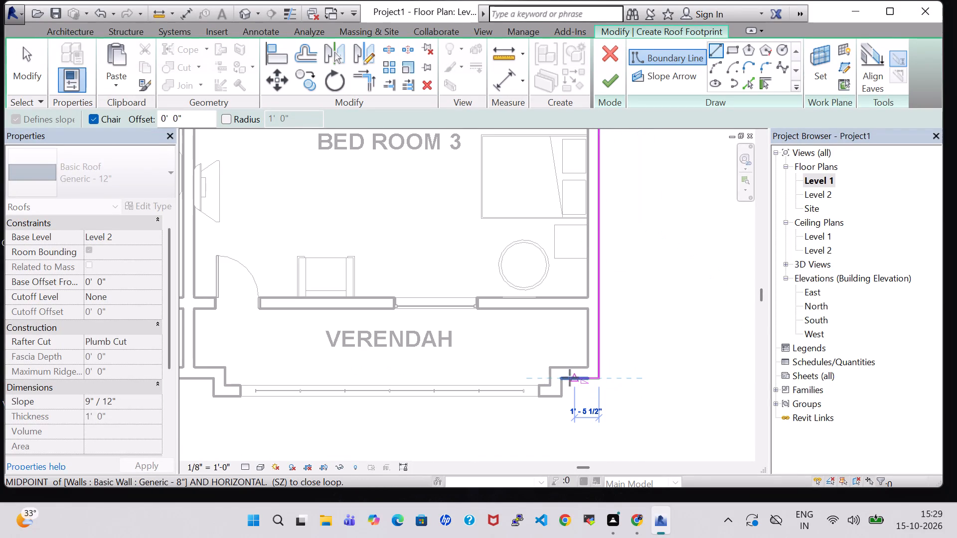
Trace the roof boundary around Bed Room 3's verandah front, 20'-9" long, and the 3'-2" wide recess between the two verandahs.
left_click(565, 378)
left_click(564, 395)
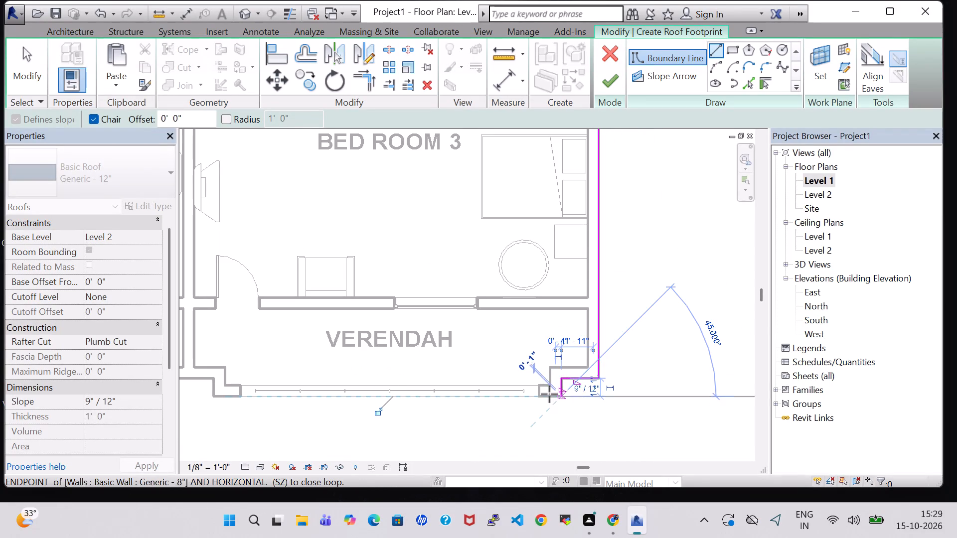
left_click(212, 393)
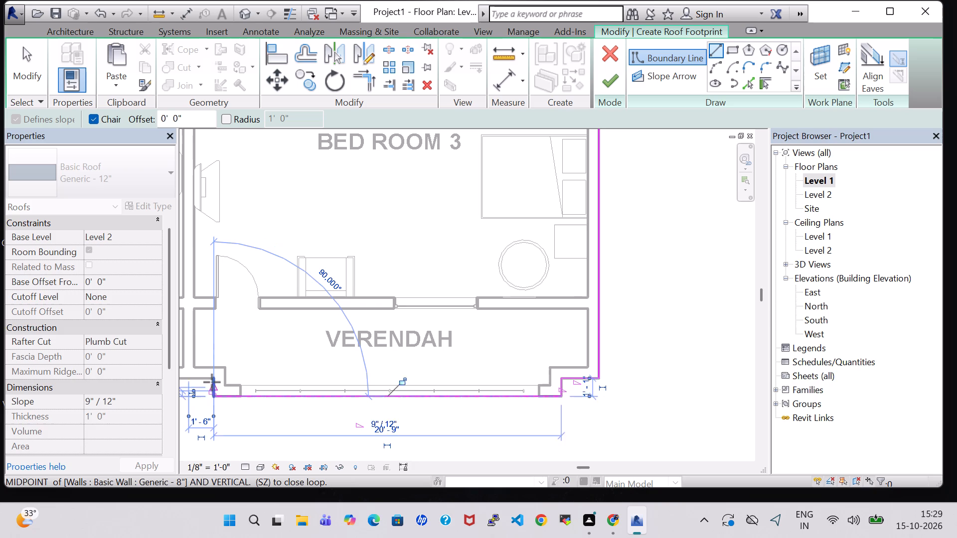
left_click(212, 381)
middle_click_drag(212, 381, 431, 369)
scroll(431, 369, "up", 4)
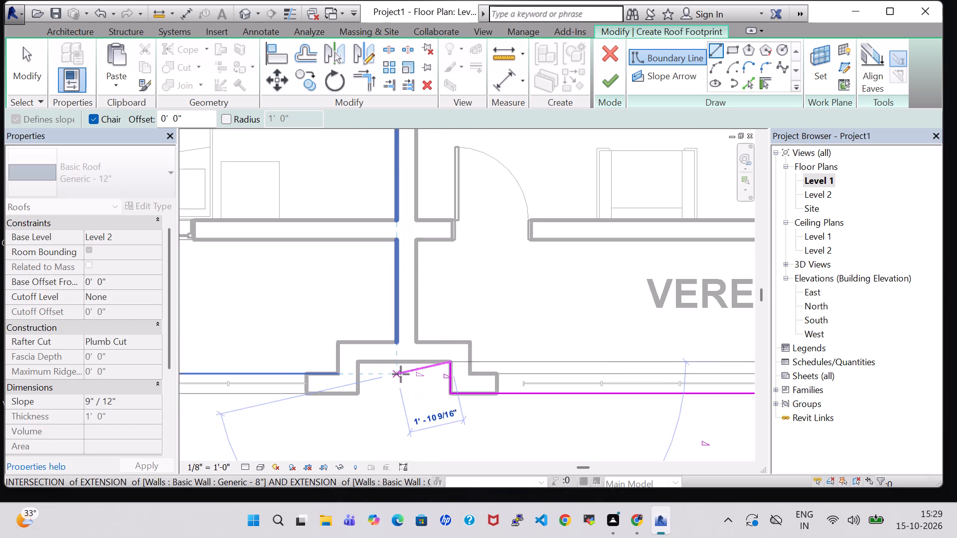
left_click(359, 362)
left_click(357, 394)
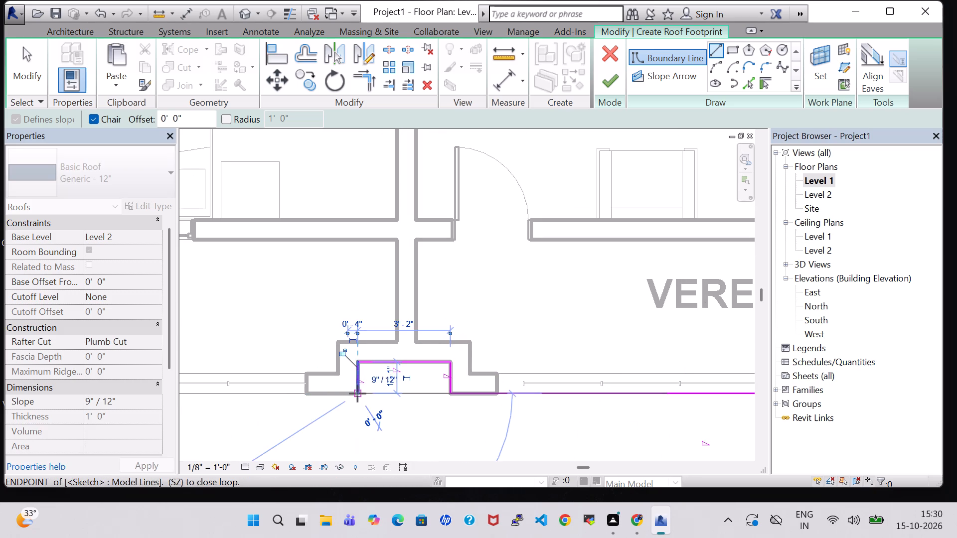
left_click(306, 392)
Continue the roof boundary 23'-2" along Bed Room 2's verandah front and around the 1'-0" wide recess to the entrance-side wall corner.
middle_click_drag(299, 394, 765, 366)
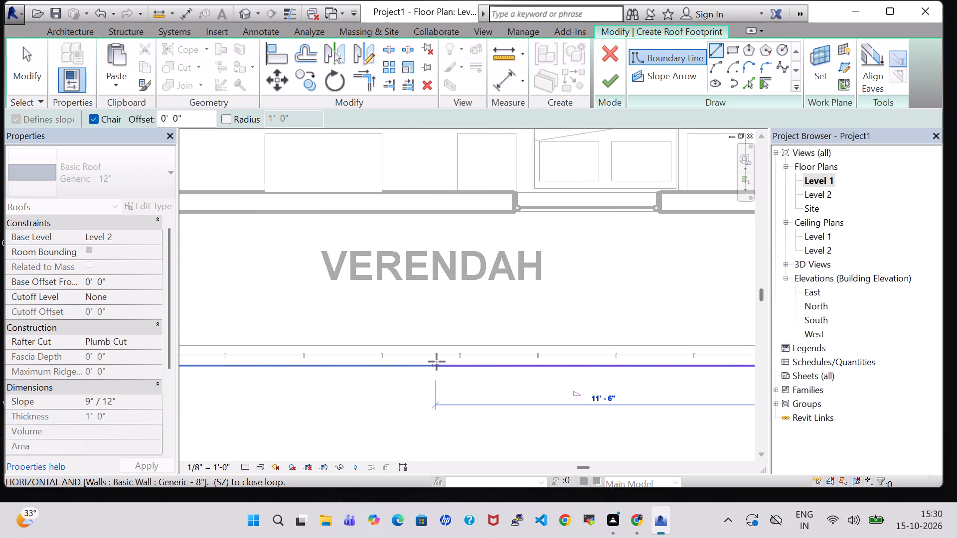
middle_click_drag(437, 362, 659, 349)
left_click(316, 355)
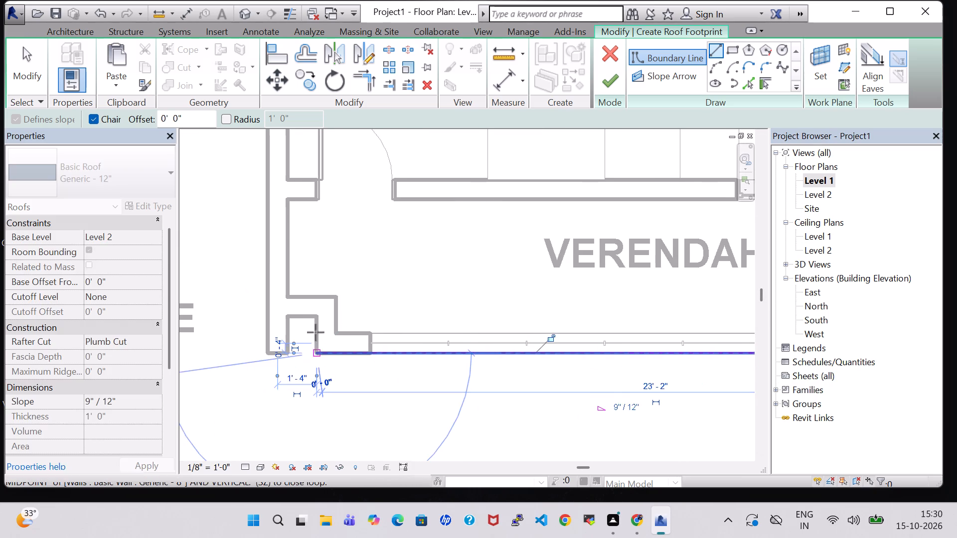
left_click(315, 316)
left_click(286, 316)
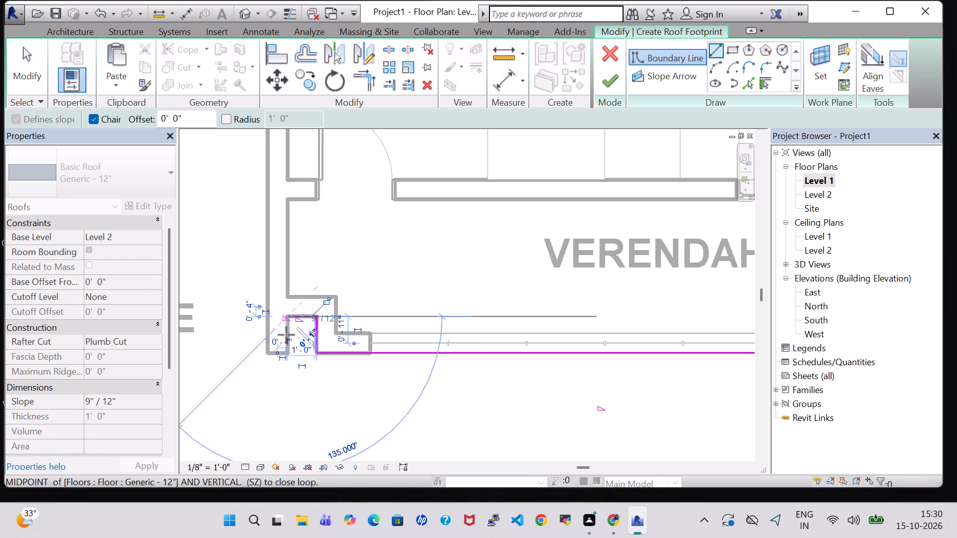
left_click(288, 351)
left_click(267, 353)
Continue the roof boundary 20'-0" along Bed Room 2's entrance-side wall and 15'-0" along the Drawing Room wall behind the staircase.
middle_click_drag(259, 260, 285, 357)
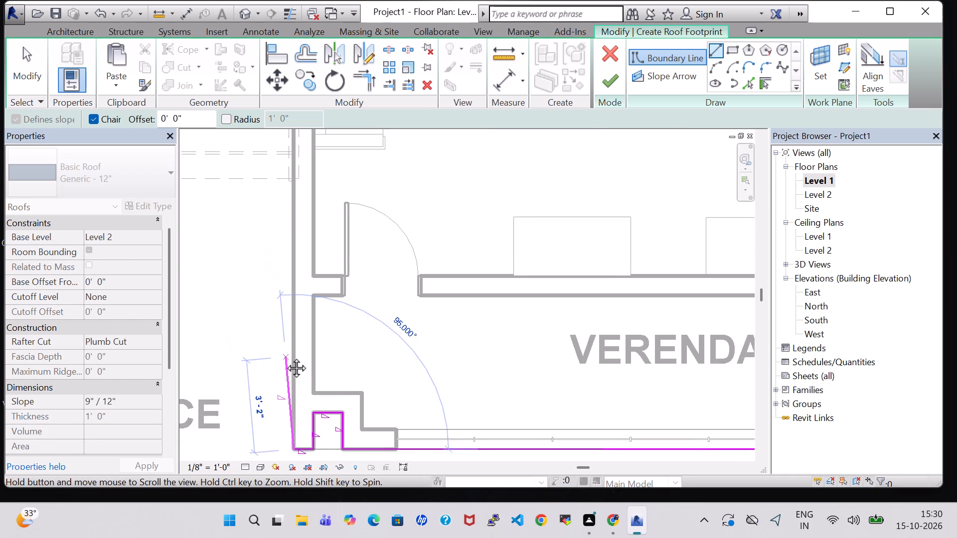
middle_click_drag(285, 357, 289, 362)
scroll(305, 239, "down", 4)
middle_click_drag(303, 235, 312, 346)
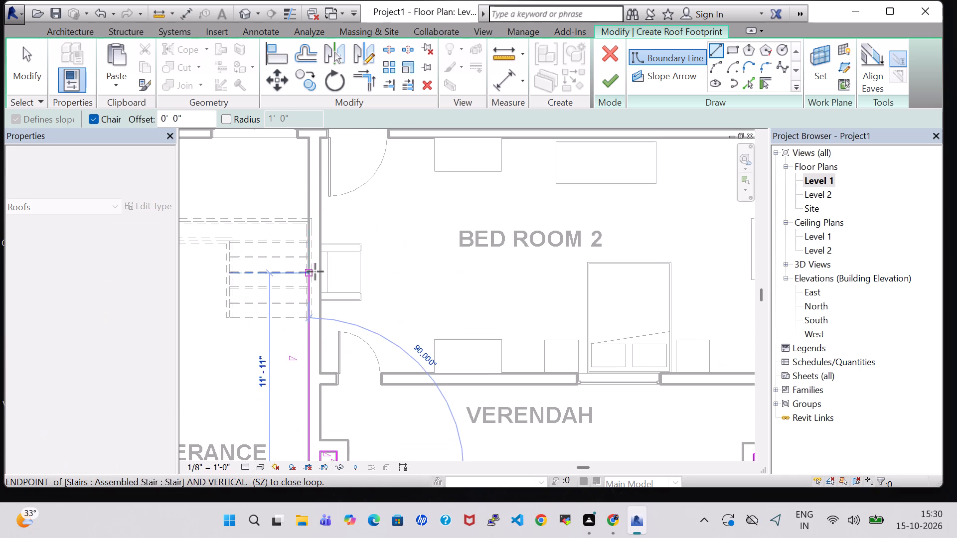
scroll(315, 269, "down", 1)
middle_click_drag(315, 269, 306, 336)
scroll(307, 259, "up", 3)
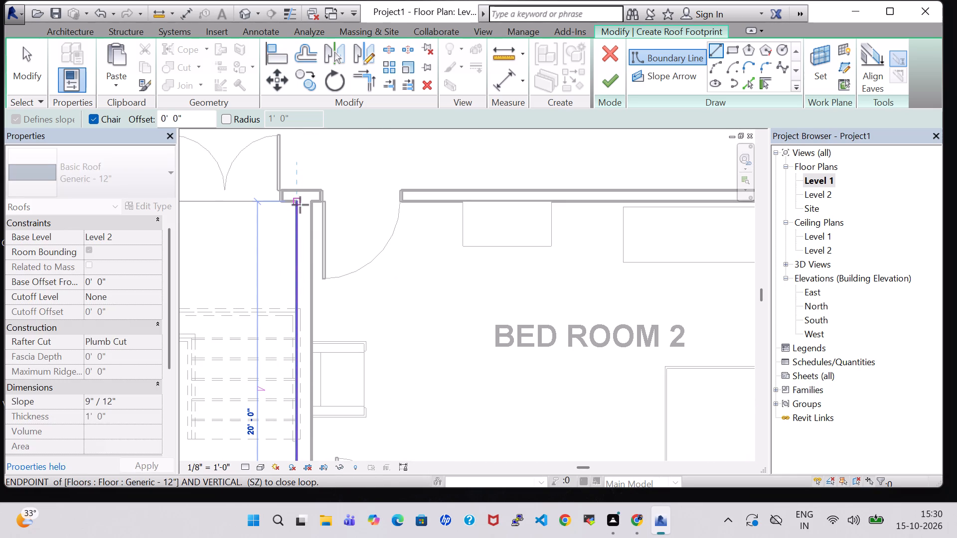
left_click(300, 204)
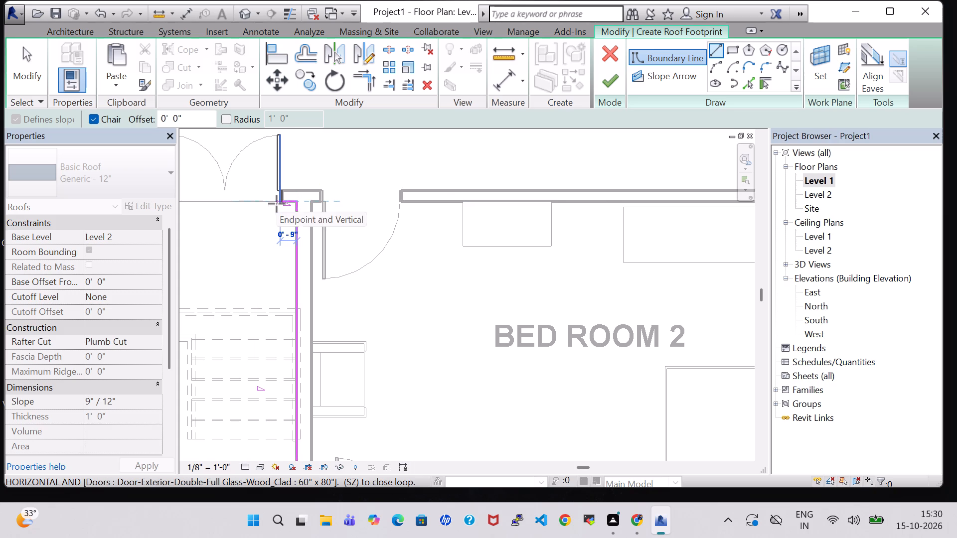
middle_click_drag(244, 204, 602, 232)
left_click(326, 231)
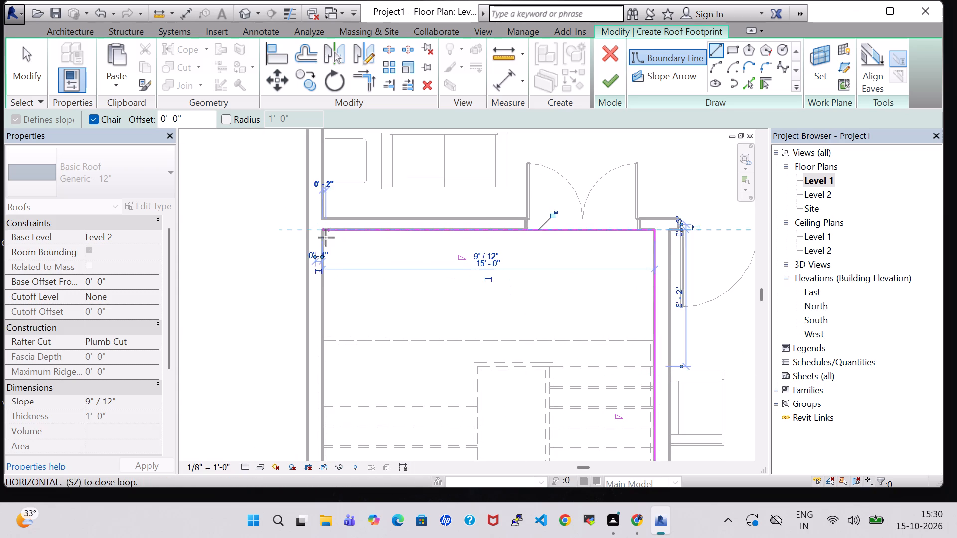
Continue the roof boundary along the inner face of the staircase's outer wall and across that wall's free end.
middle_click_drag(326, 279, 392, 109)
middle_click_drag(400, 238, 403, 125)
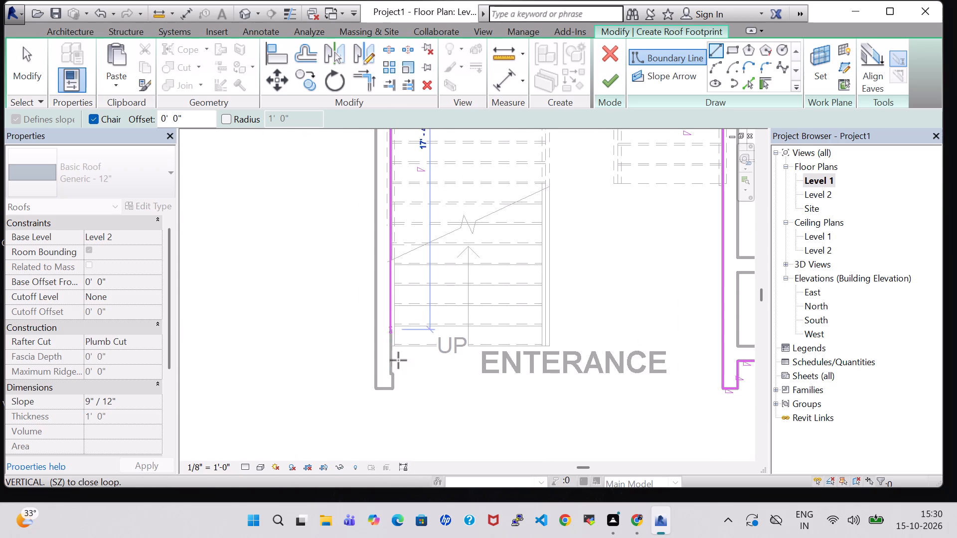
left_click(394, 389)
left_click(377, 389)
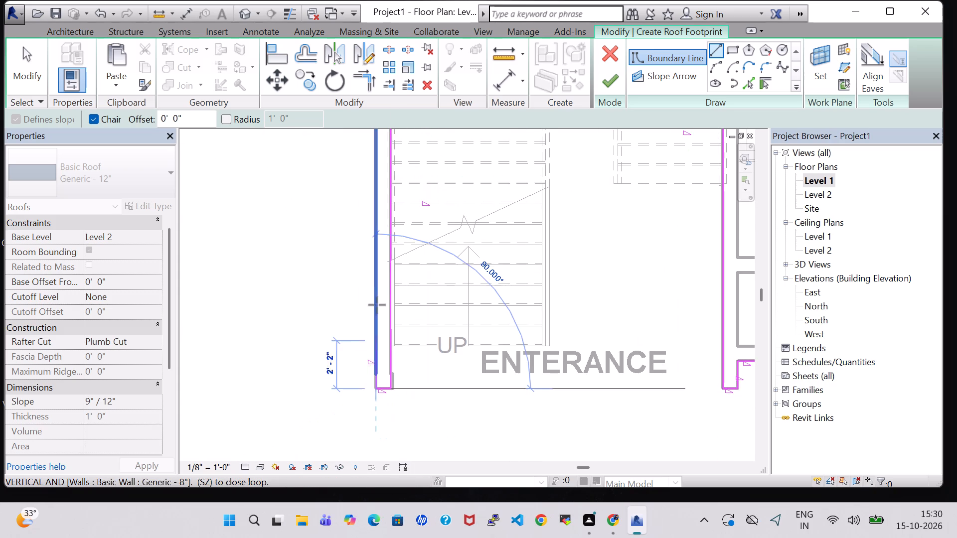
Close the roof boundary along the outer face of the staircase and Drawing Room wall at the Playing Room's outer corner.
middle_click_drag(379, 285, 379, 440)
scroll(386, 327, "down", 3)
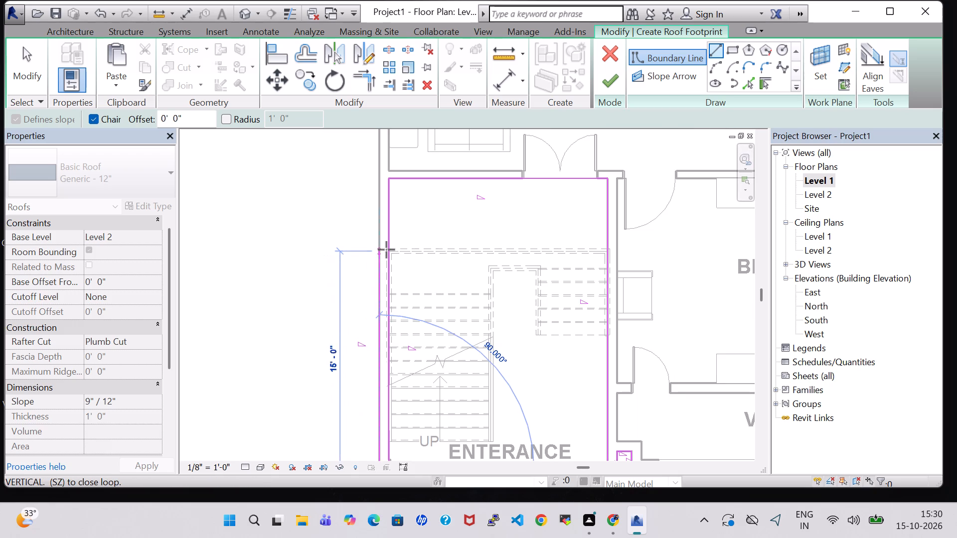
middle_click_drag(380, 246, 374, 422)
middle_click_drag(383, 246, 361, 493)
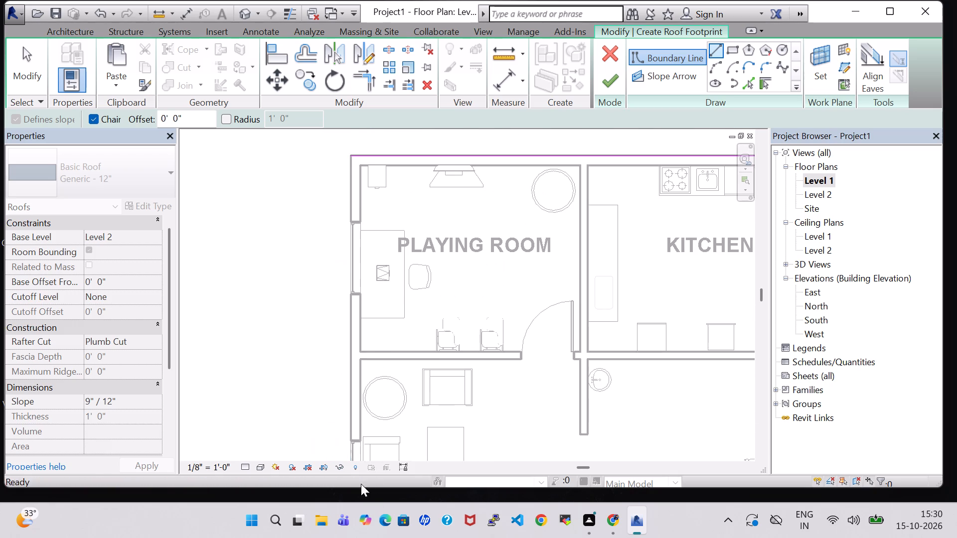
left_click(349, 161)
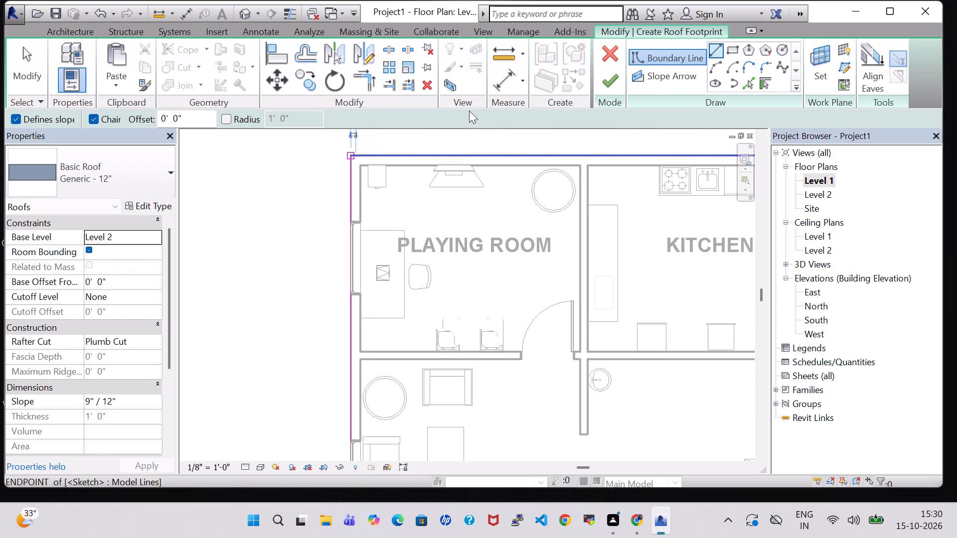
Turn off slope definition for new boundary lines and finish the roof sketch.
left_click(11, 119)
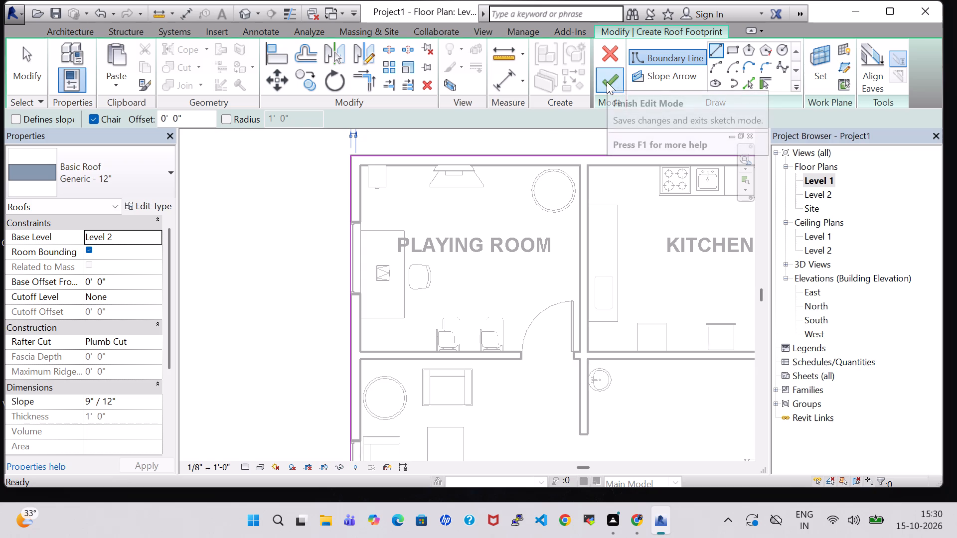
left_click(607, 82)
left_click(513, 269)
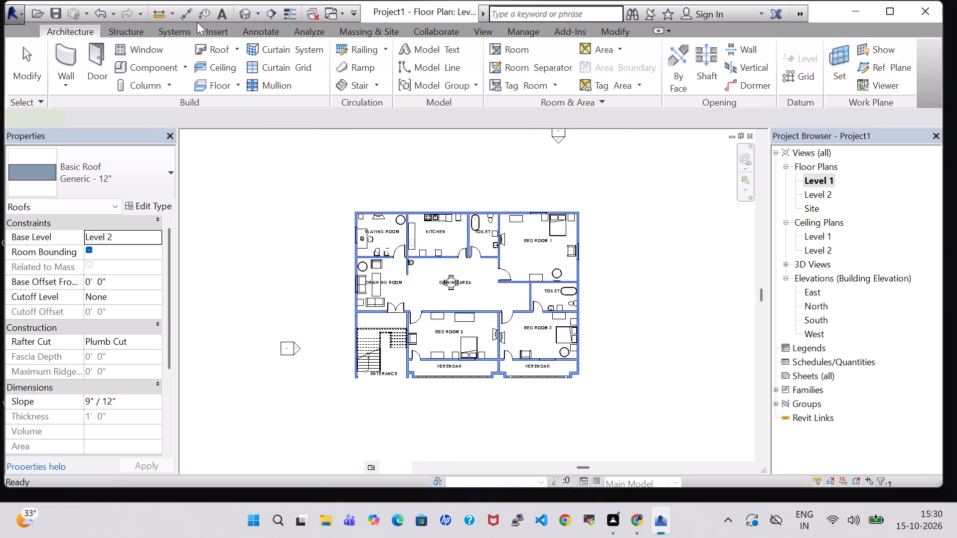
Open the 3D view and examine the roof's shape from the rear, entrance and verandah sides.
left_click(236, 12)
scroll(511, 270, "down", 4)
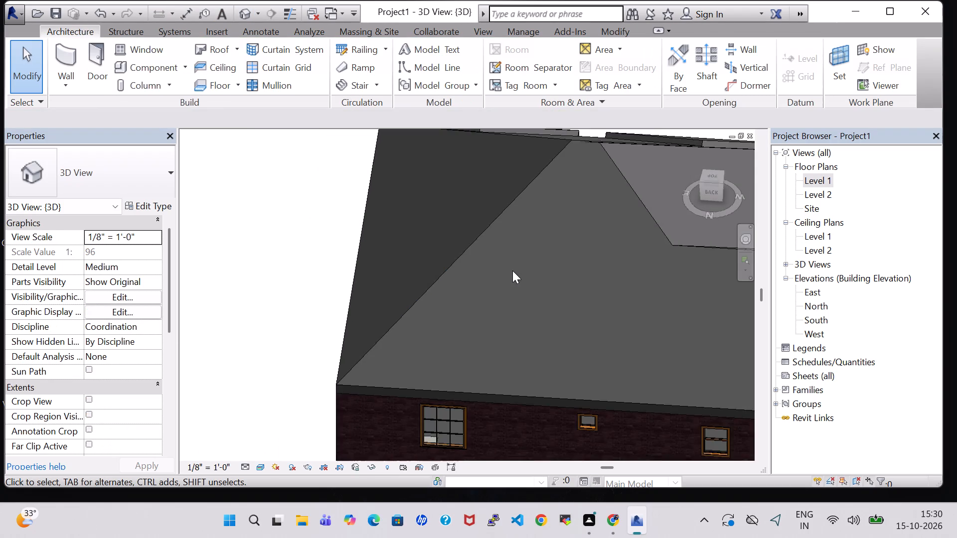
scroll(512, 270, "down", 3)
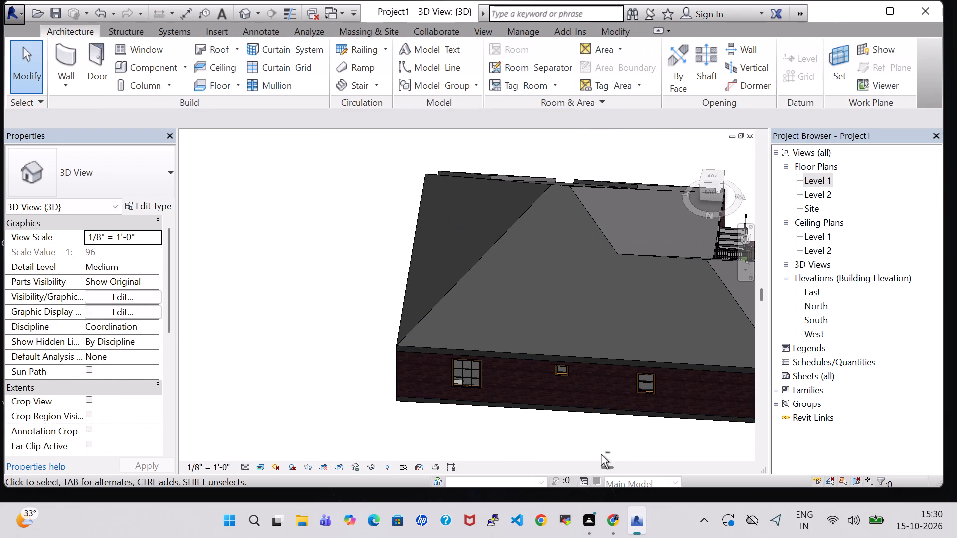
middle_click_drag(603, 438, 504, 402, "shift")
middle_click_drag(560, 379, 478, 348)
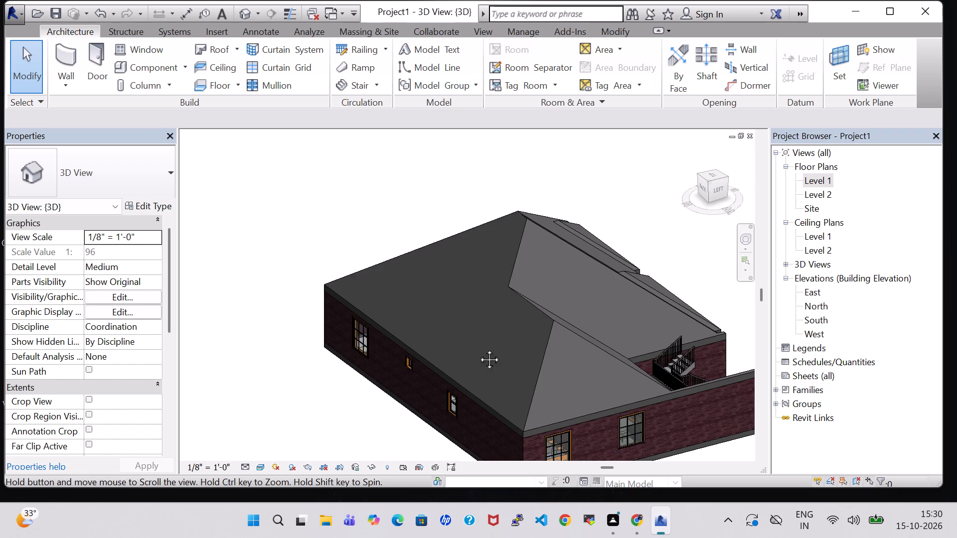
middle_click_drag(478, 348, 422, 314)
middle_click_drag(641, 259, 548, 249, "shift")
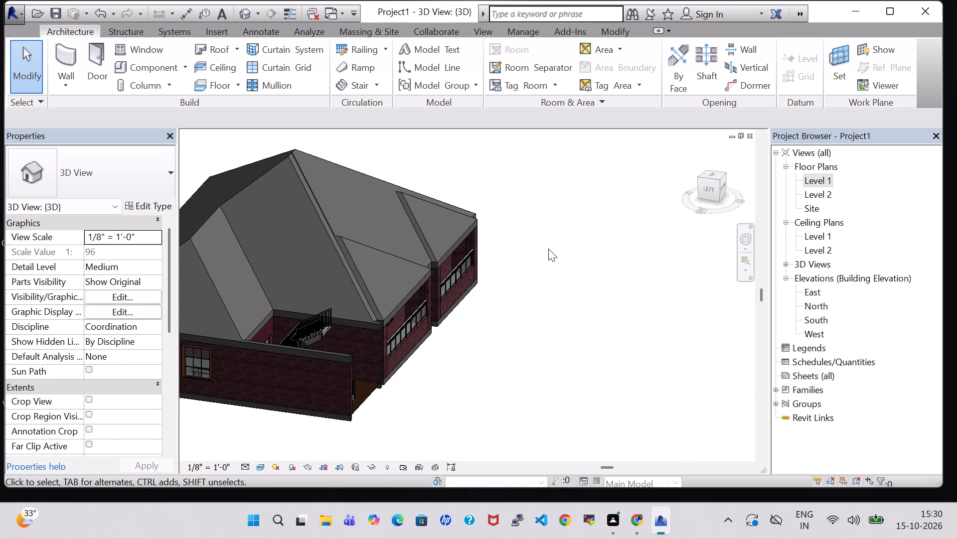
middle_click_drag(511, 271, 580, 295)
middle_click_drag(579, 387, 486, 369, "shift")
middle_click_drag(486, 369, 539, 366)
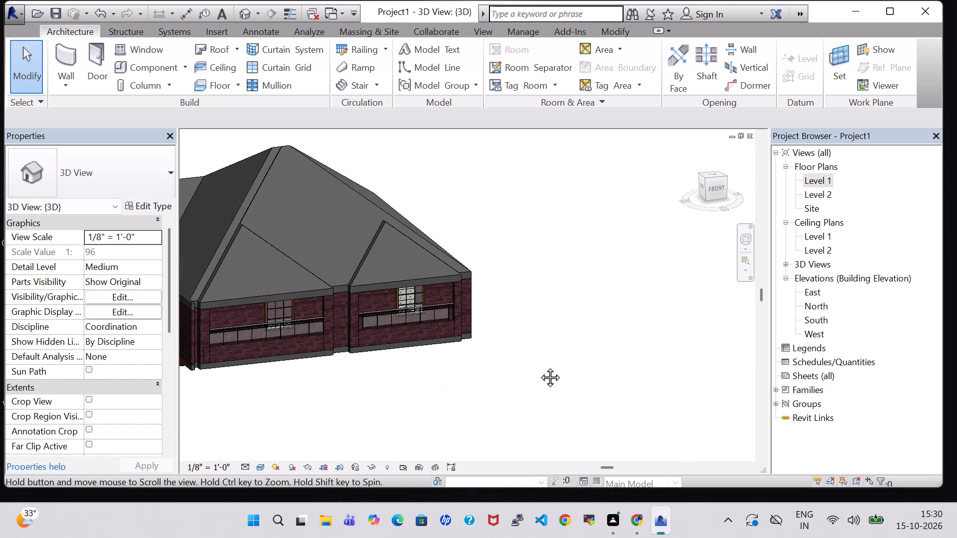
middle_click_drag(539, 366, 646, 368)
middle_click_drag(584, 390, 555, 397, "shift")
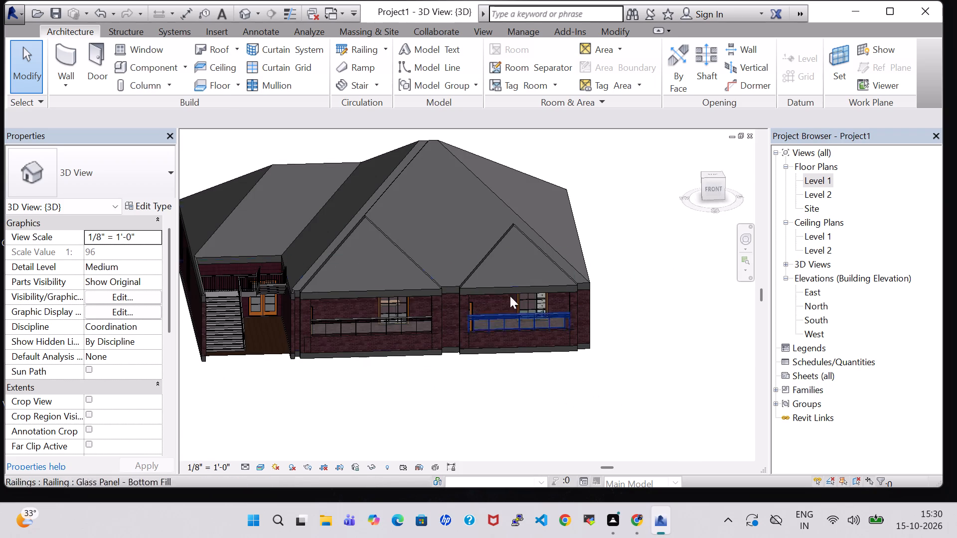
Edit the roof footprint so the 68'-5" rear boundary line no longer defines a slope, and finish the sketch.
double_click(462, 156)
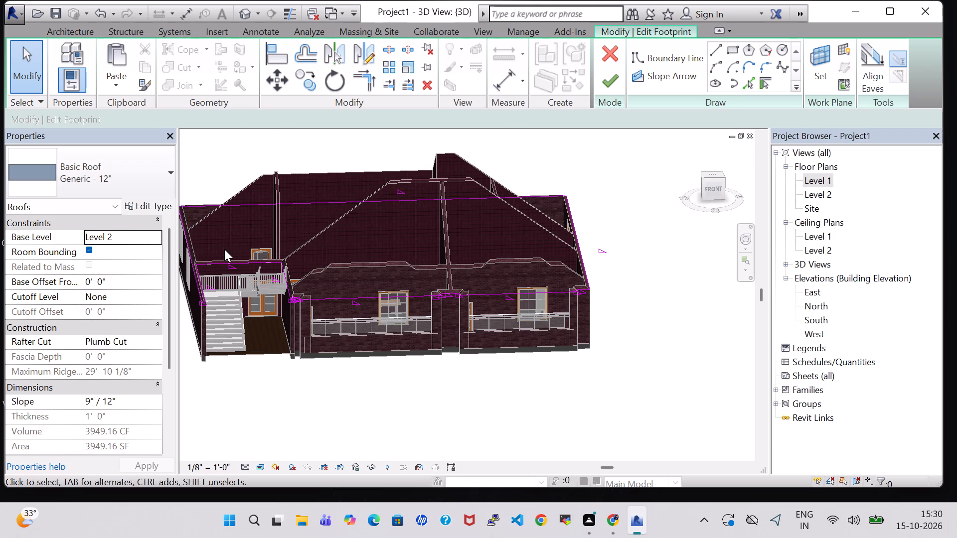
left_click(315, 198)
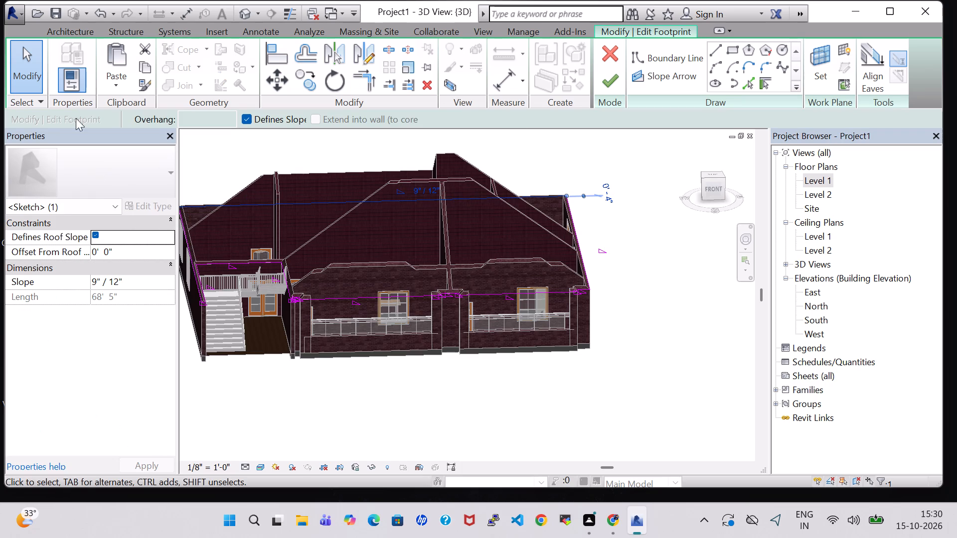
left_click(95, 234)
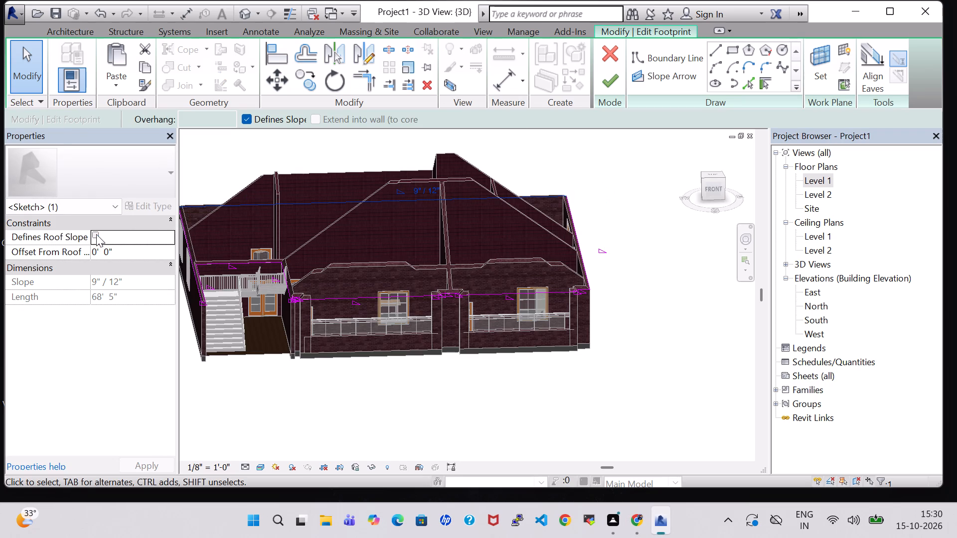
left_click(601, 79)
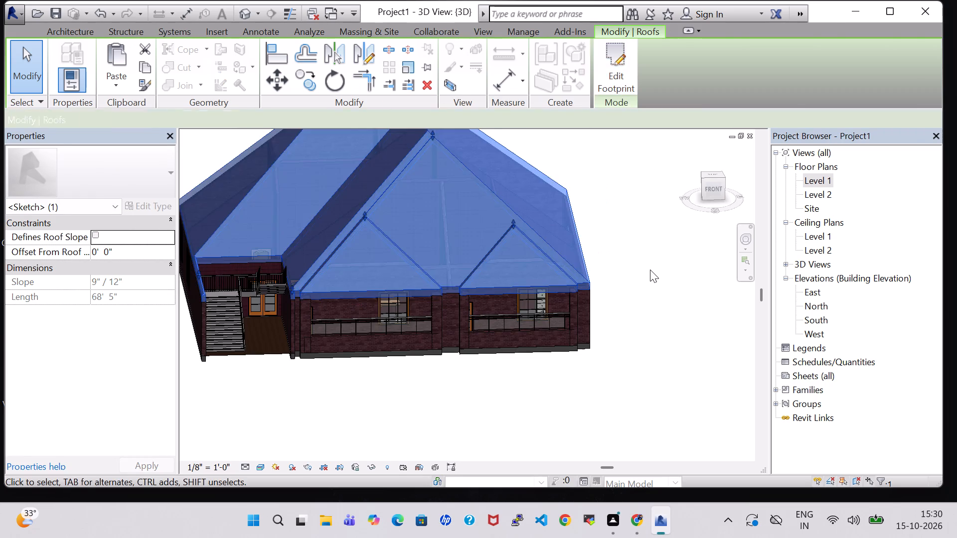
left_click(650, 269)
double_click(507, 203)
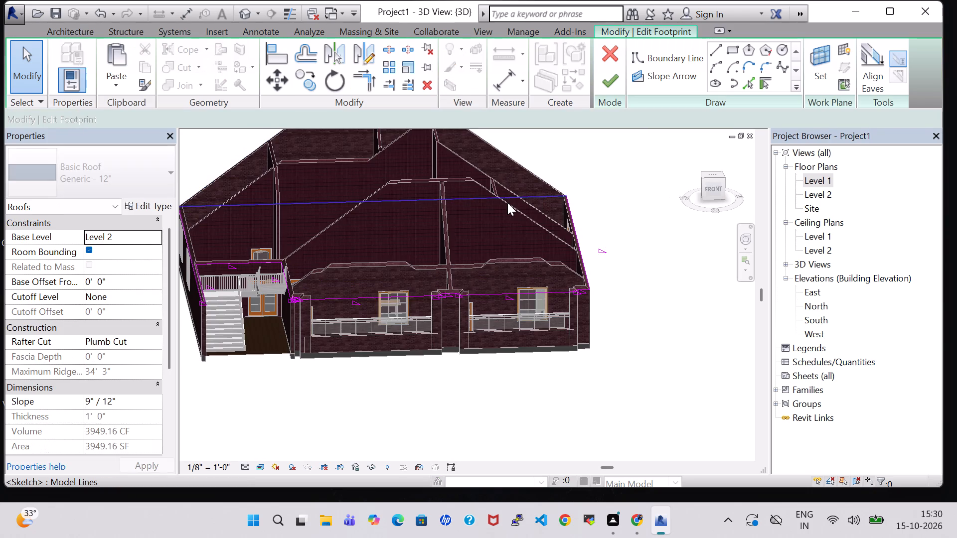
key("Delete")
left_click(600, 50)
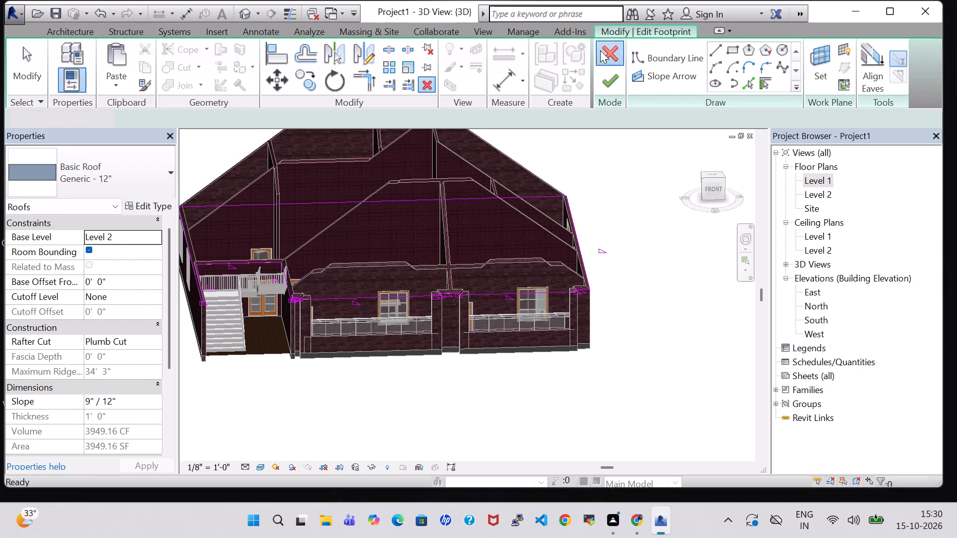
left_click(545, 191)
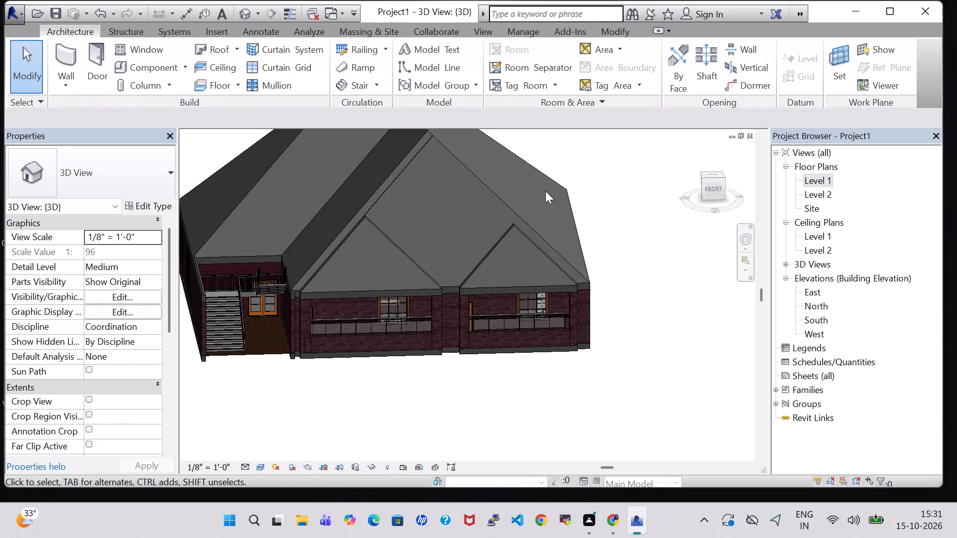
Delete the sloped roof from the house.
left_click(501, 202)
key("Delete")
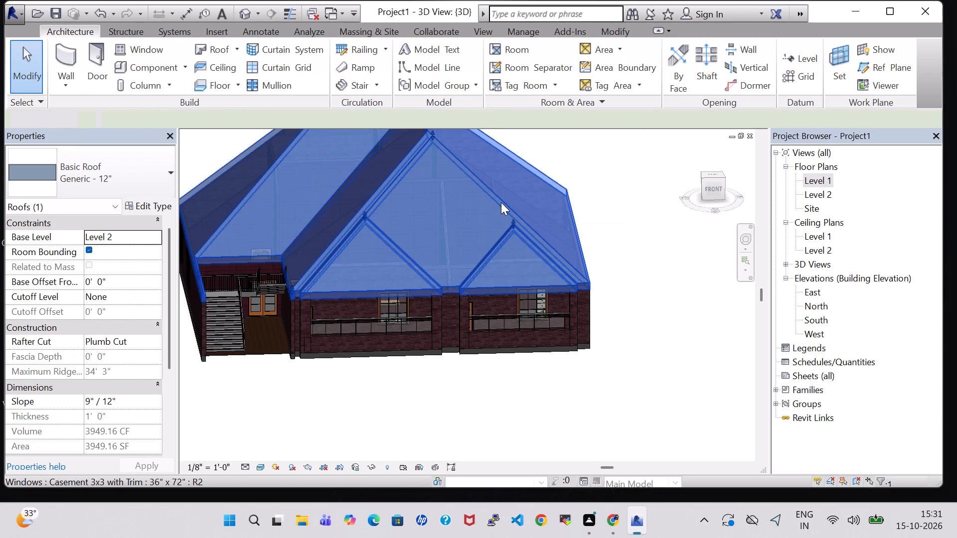
Return to the Level 1 floor plan and start a new footprint roof placed on Level 2.
double_click(822, 181)
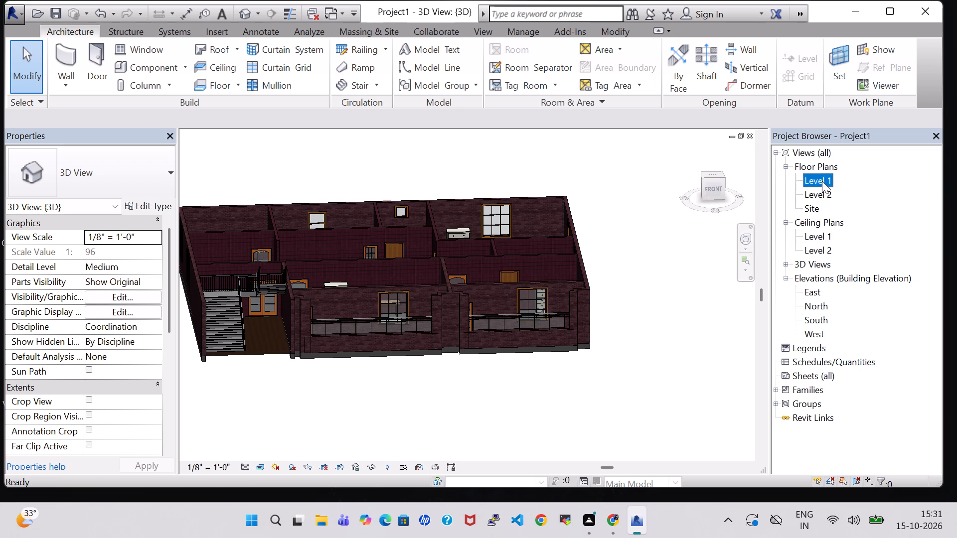
scroll(601, 204, "down", 3)
middle_click_drag(601, 204, 407, 183)
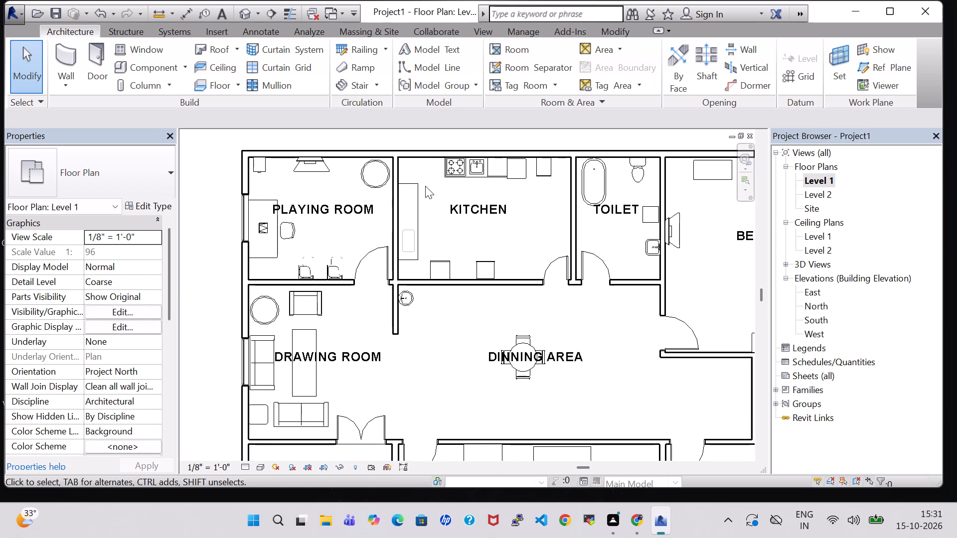
scroll(425, 186, "down", 2)
middle_click_drag(436, 188, 395, 173)
scroll(396, 169, "down", 1)
middle_click(396, 169)
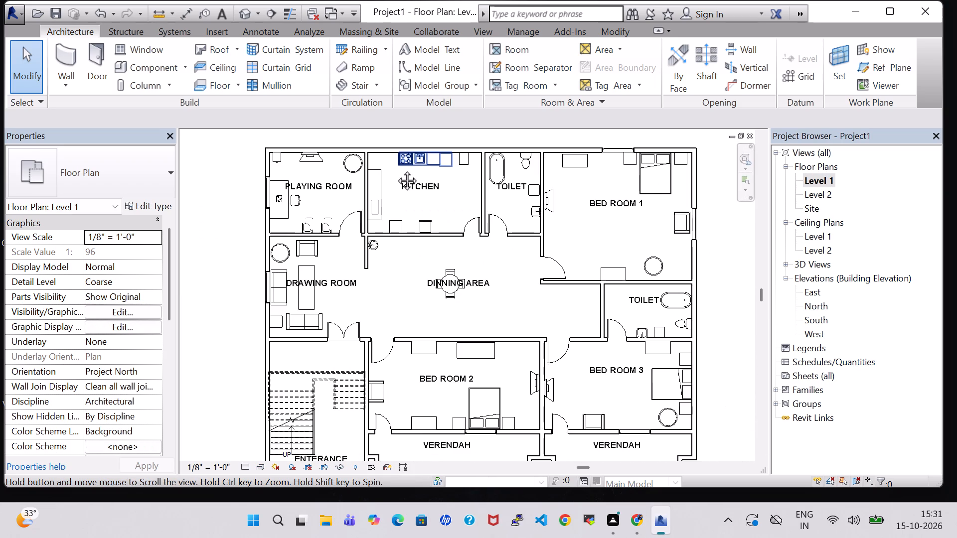
middle_click(394, 165)
scroll(394, 165, "down", 1)
middle_click_drag(425, 230, 412, 226)
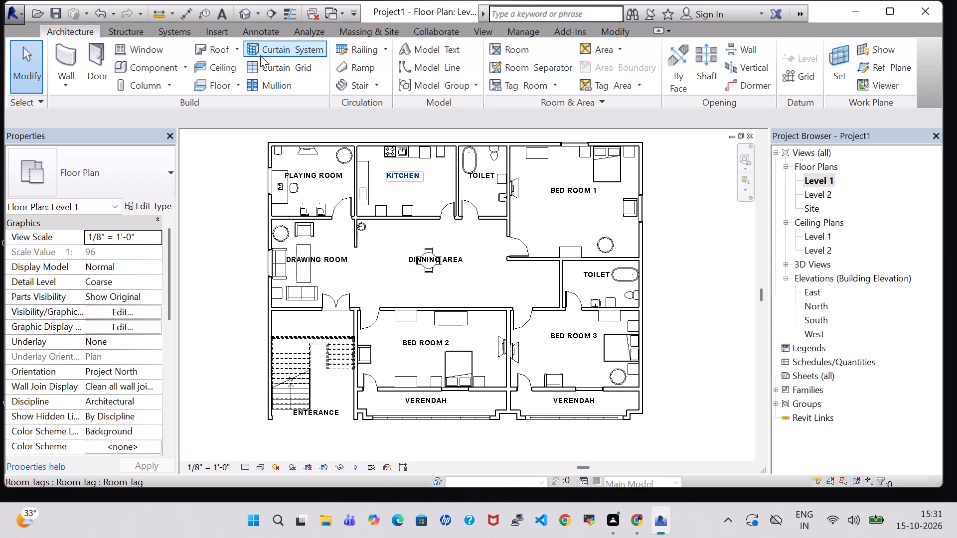
left_click(217, 41)
scroll(248, 120, "up", 2)
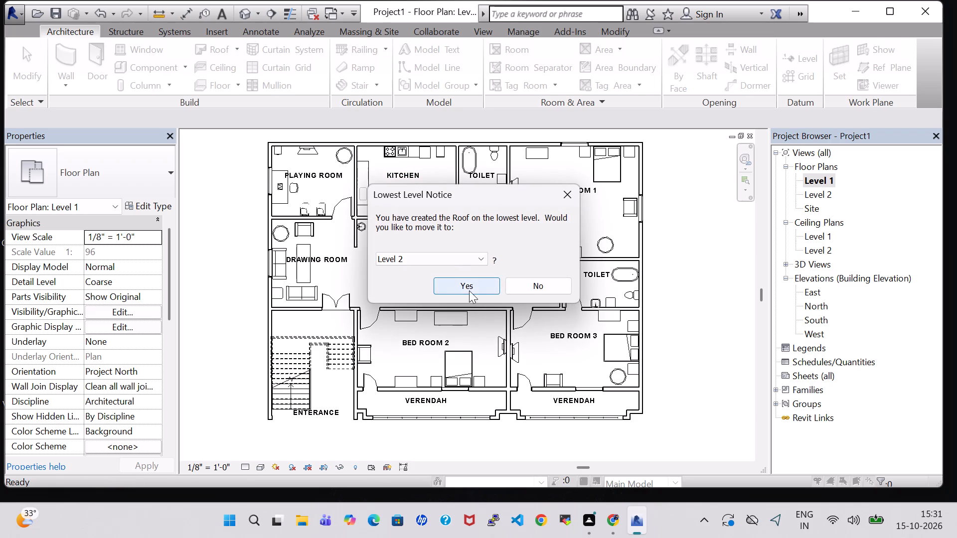
left_click(468, 287)
scroll(177, 163, "up", 4)
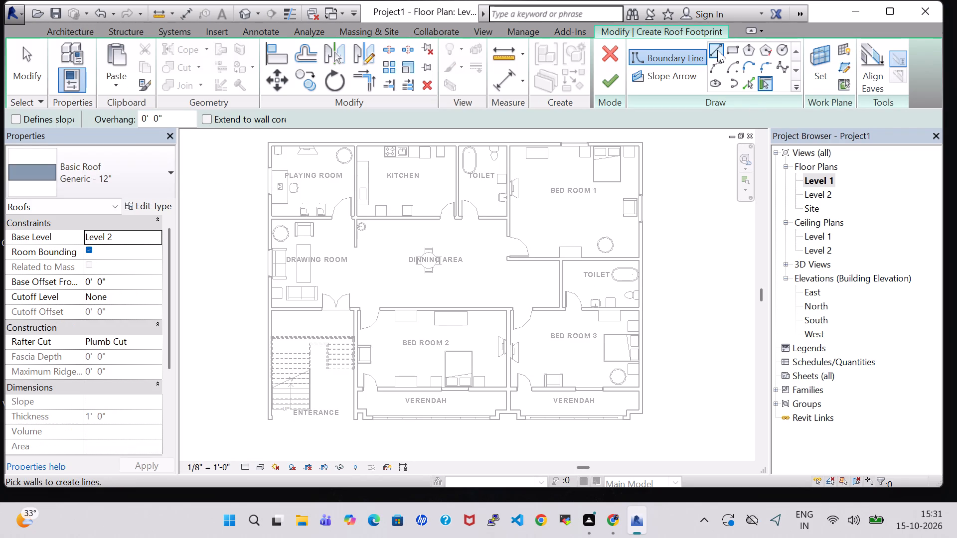
Switch the roof boundary drawing method from picking walls to straight lines.
left_click(717, 50)
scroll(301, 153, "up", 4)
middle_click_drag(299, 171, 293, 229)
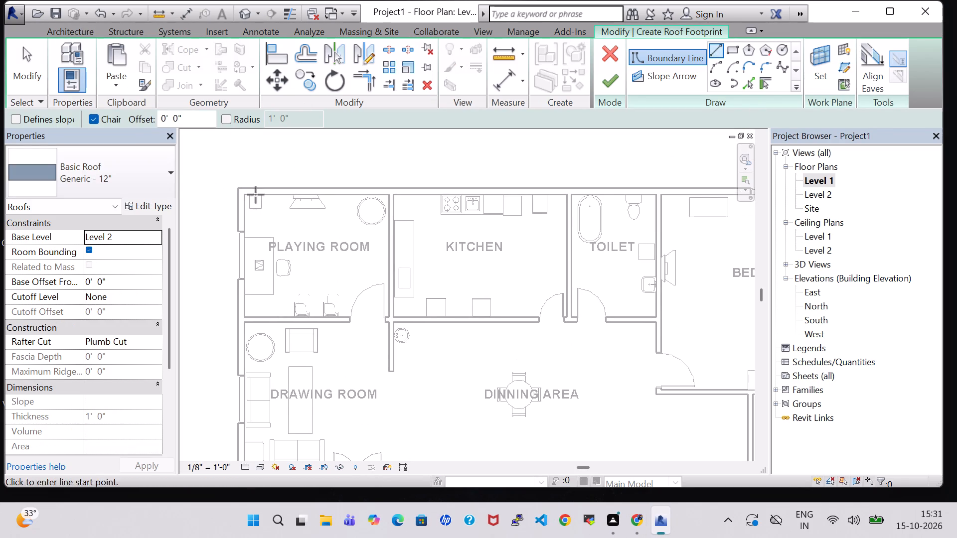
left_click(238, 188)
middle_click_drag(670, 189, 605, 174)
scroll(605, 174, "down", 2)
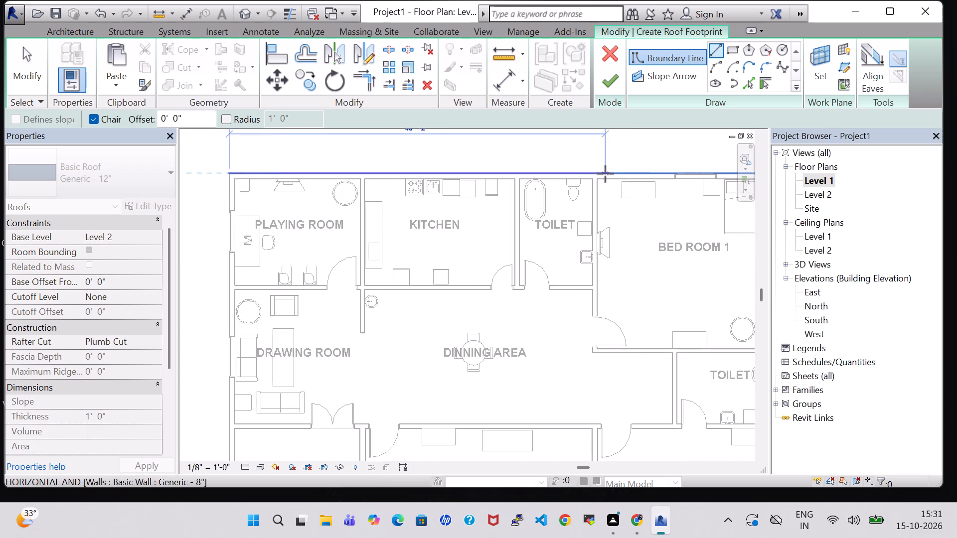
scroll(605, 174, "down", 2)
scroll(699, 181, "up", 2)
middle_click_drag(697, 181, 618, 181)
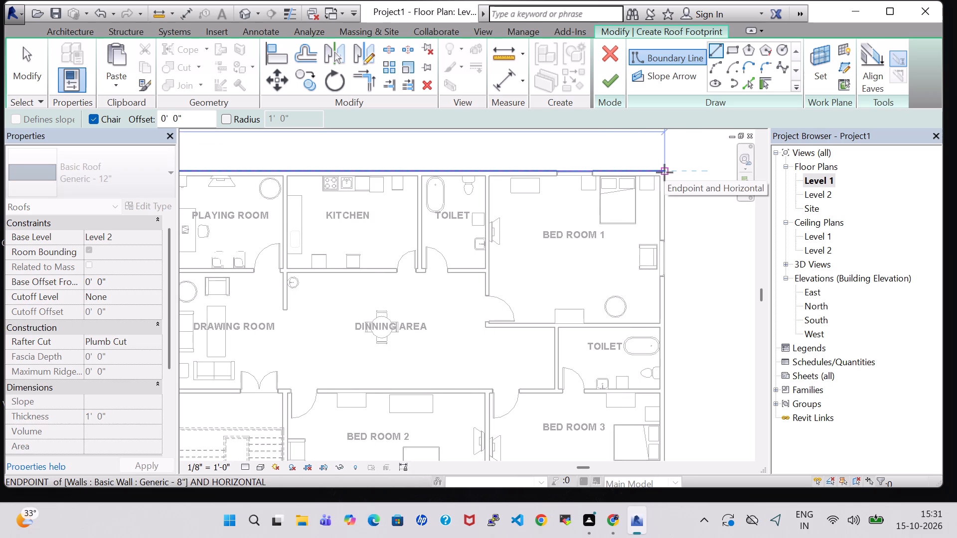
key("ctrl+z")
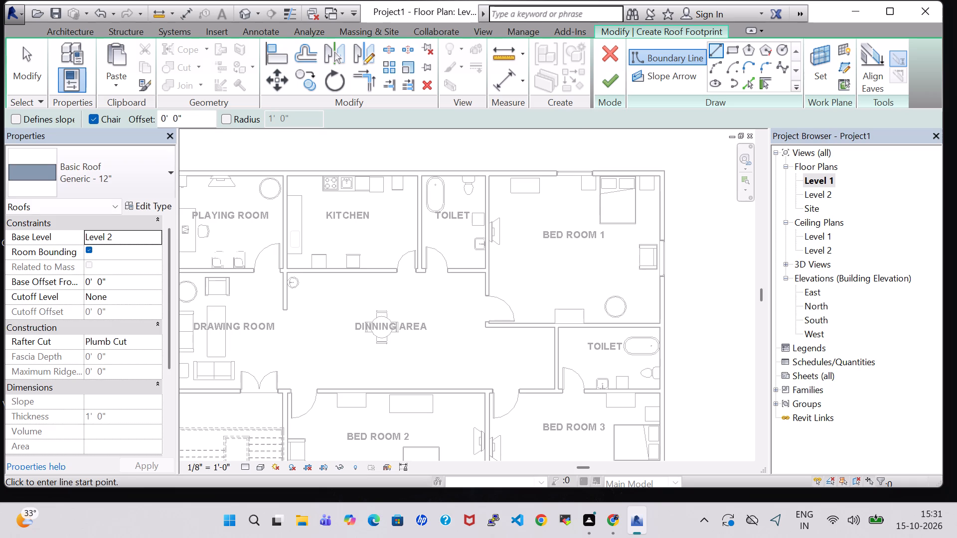
Draw boundary lines from the Playing Room's rear outer corner along the side wall to the entrance, and across the Drawing Room's front wall.
middle_click_drag(280, 163, 383, 162)
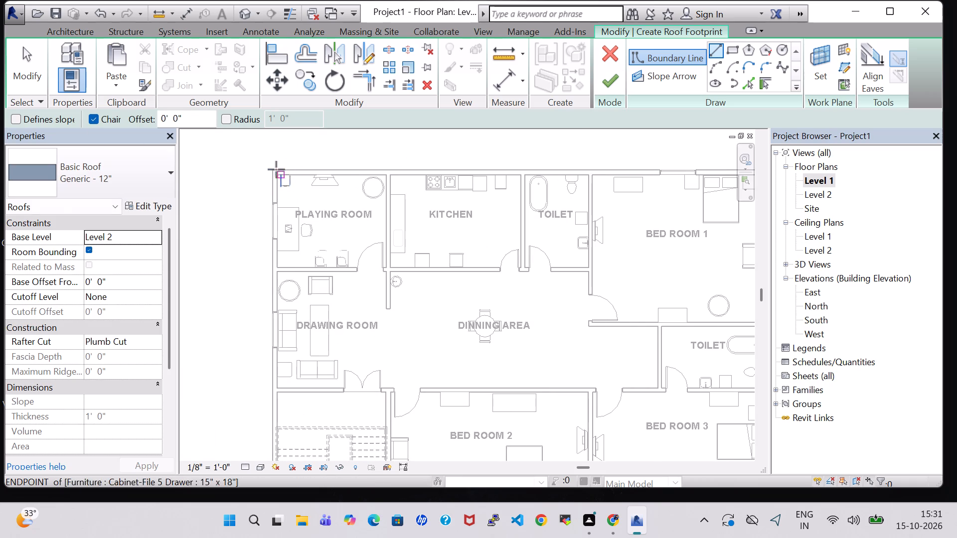
left_click(273, 169)
middle_click_drag(267, 249, 280, 194)
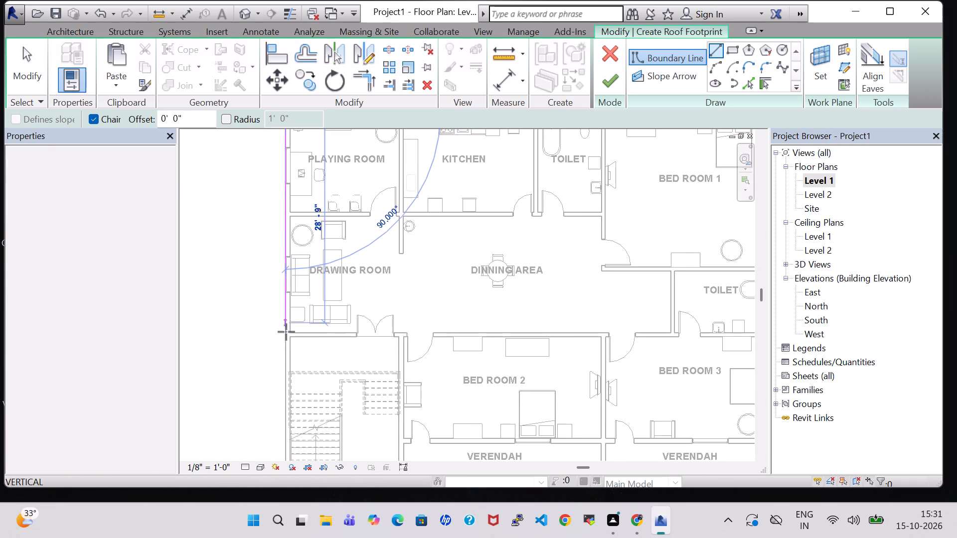
middle_click_drag(286, 333, 283, 217)
scroll(277, 215, "up", 4)
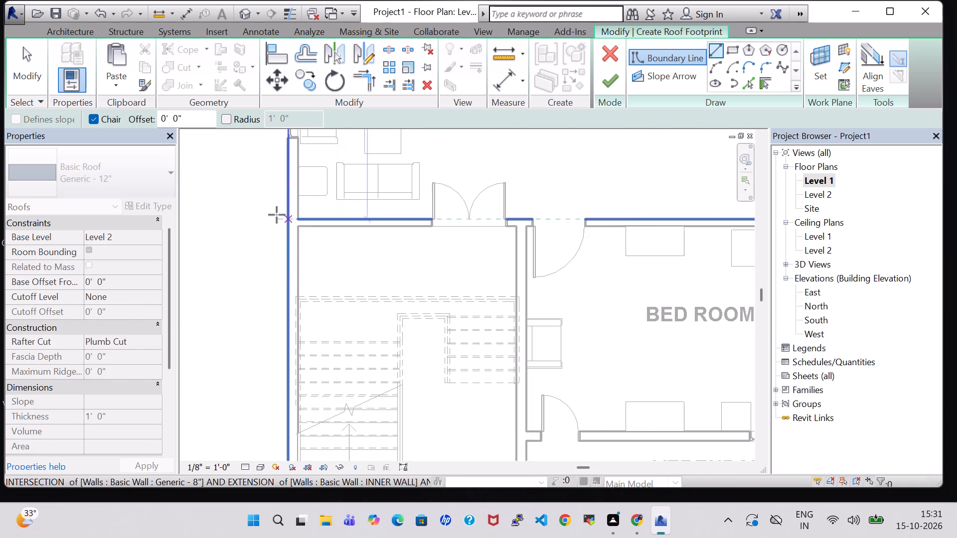
scroll(277, 215, "up", 1)
left_click(288, 228)
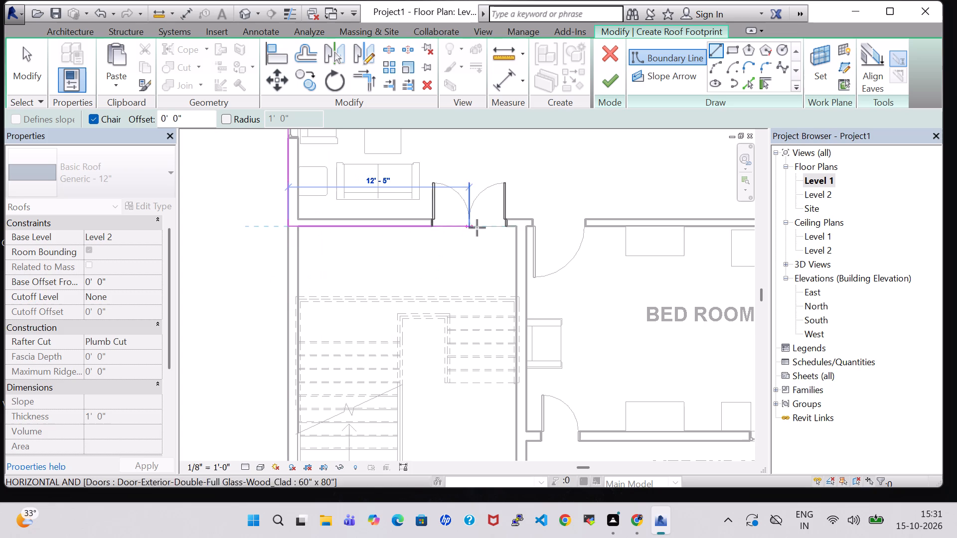
left_click(513, 228)
Continue the boundary along the Bed Room 2 wall facing the entrance and around the notched corner pier of the first verandah.
middle_click_drag(534, 307, 533, 307)
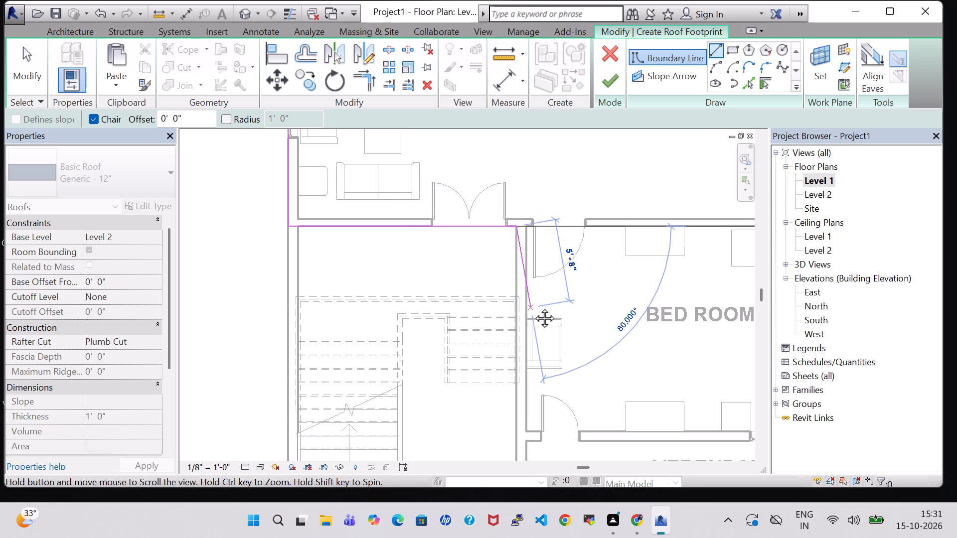
middle_click_drag(533, 307, 492, 199)
left_click(476, 405)
left_click(486, 405)
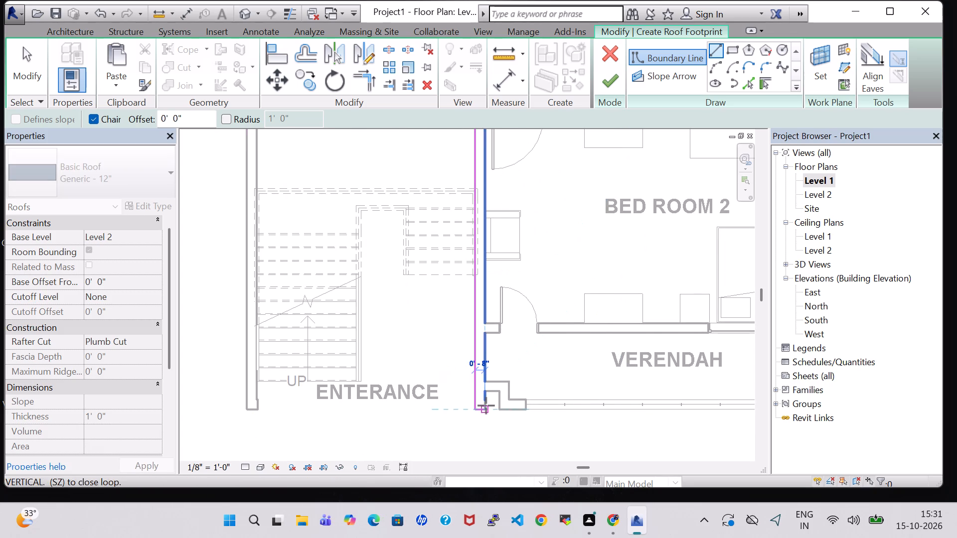
left_click(486, 394)
left_click(497, 393)
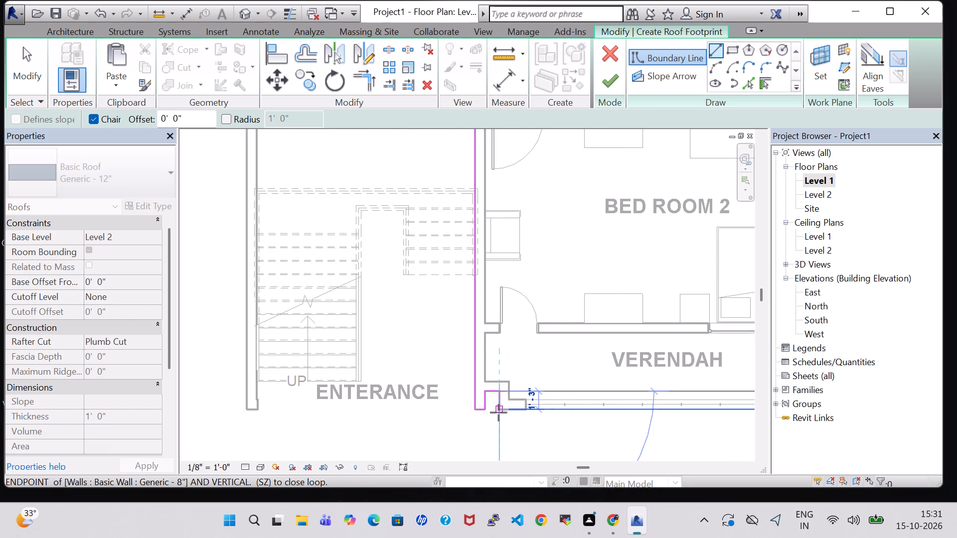
left_click(498, 412)
Draw the boundary about 24'-11" along the first verandah's front edge and around the 3'-2" wide recess between the two verandahs.
middle_click_drag(609, 412, 355, 414)
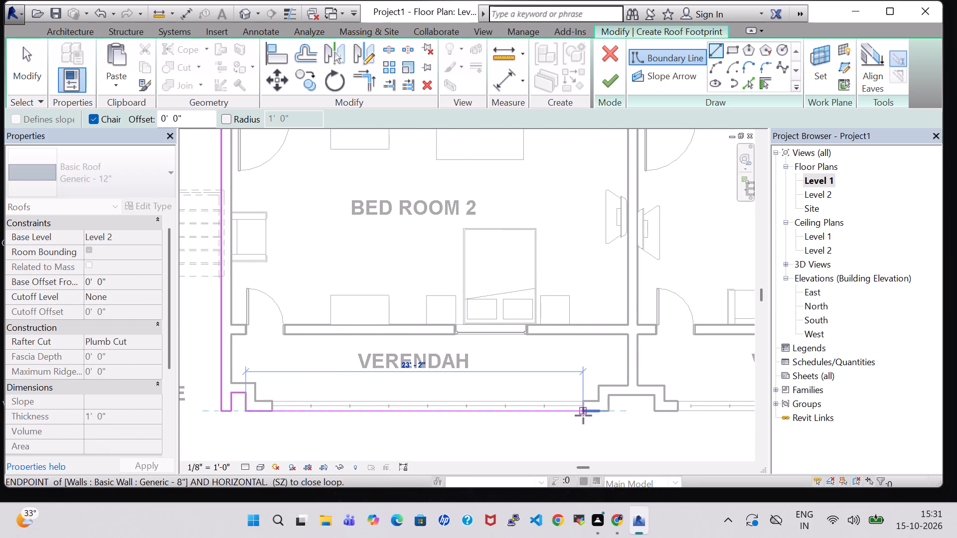
middle_click_drag(583, 415, 424, 411)
scroll(445, 408, "up", 2)
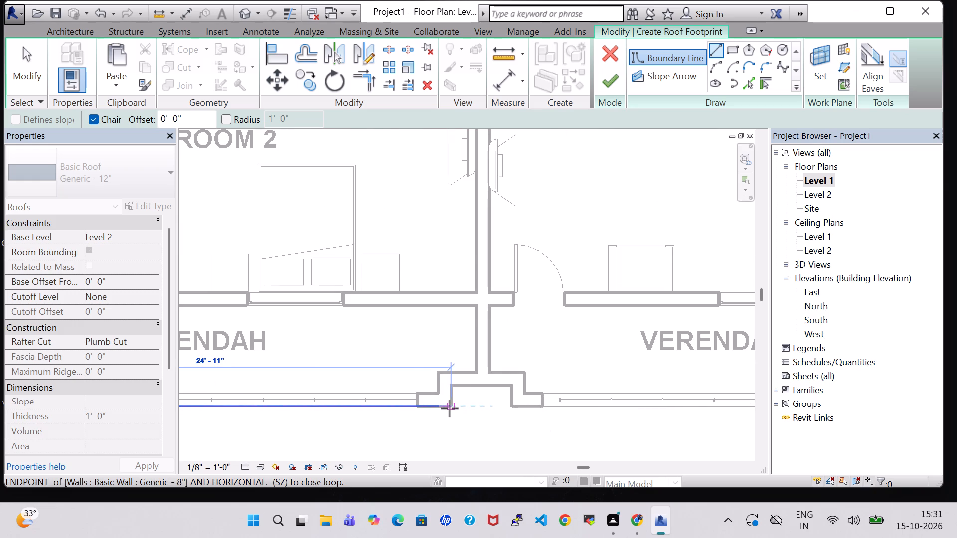
left_click(450, 408)
left_click(449, 385)
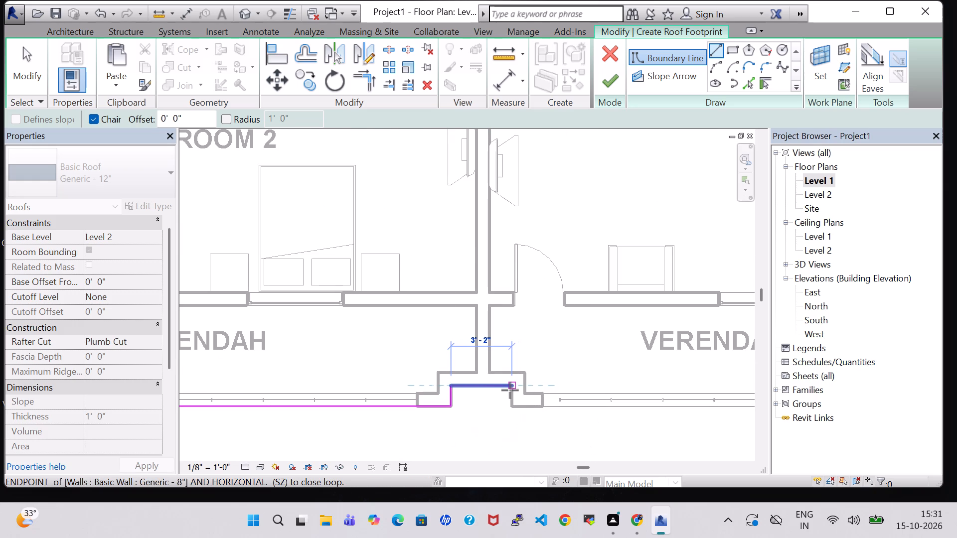
left_click(510, 390)
left_click(510, 405)
Draw the boundary about 20'-9" along the second verandah's front edge and step it in to the outer side wall.
middle_click_drag(623, 414, 382, 412)
left_click(668, 405)
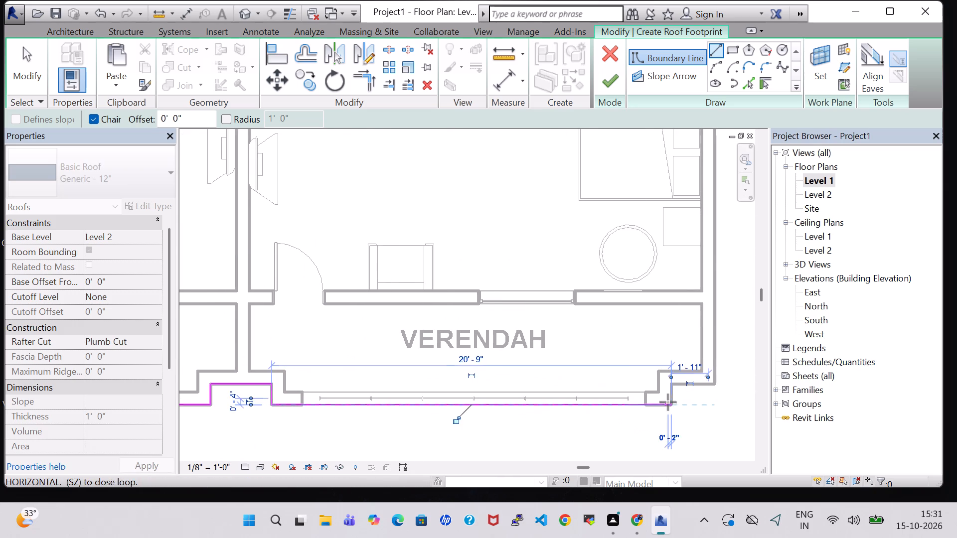
left_click(669, 384)
left_click(716, 385)
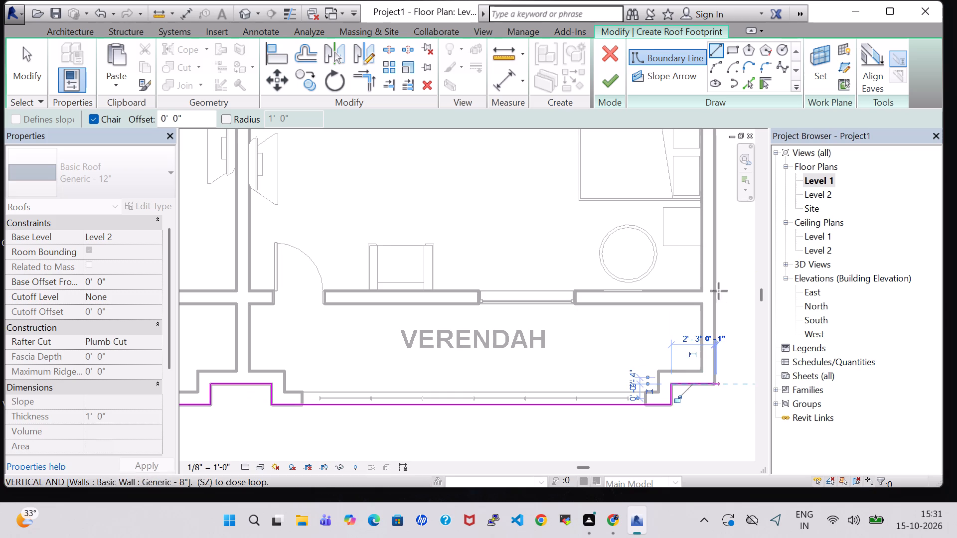
Draw the boundary line along the outer side wall from the second verandah past Bed Room 3 to Bed Room 1's rear corner.
middle_click_drag(719, 267, 716, 419)
scroll(692, 274, "down", 1)
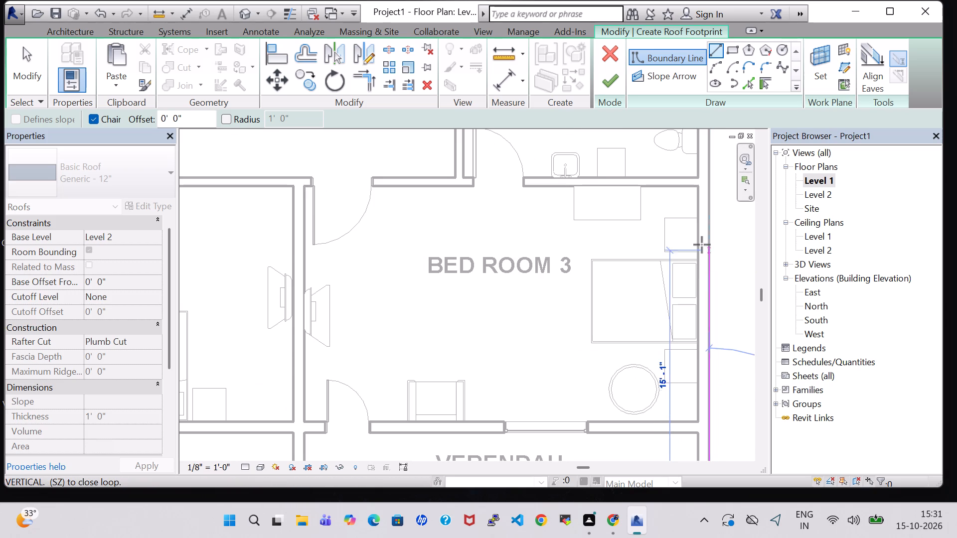
middle_click_drag(708, 229, 703, 403)
scroll(703, 259, "down", 3)
middle_click_drag(703, 220, 703, 220)
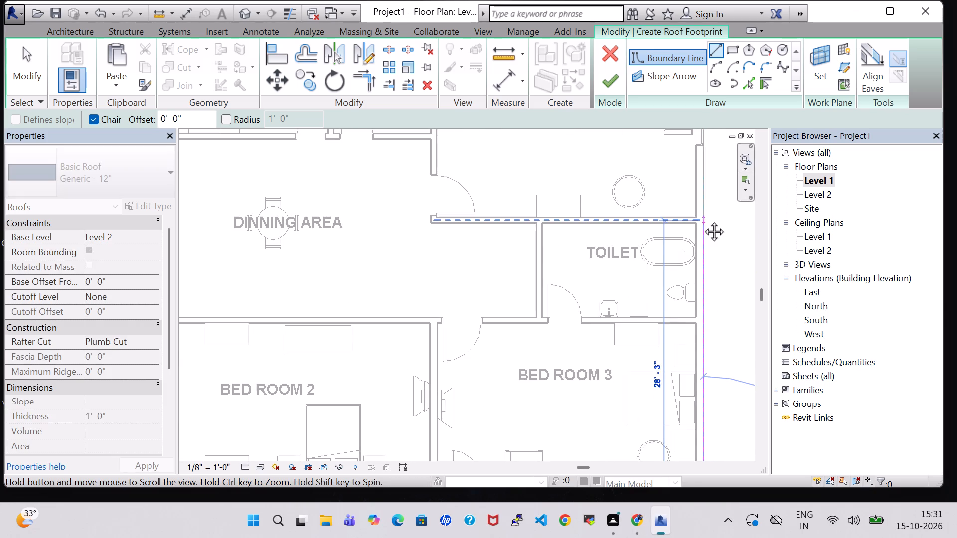
middle_click_drag(703, 220, 692, 380)
scroll(695, 215, "up", 1)
middle_click_drag(695, 215, 684, 334)
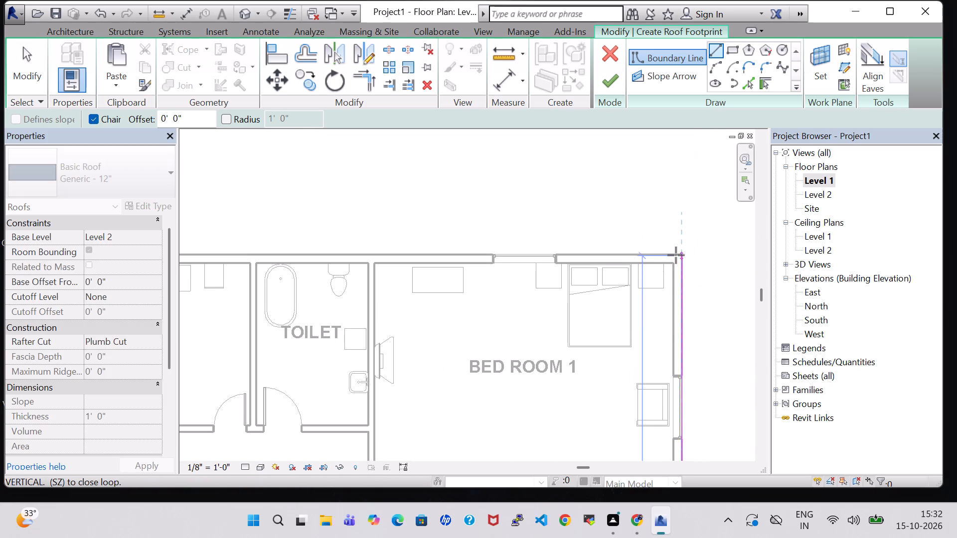
left_click(679, 255)
Close the boundary loop along the rear wall to the Playing Room's outer corner and finish the roof sketch.
middle_click_drag(428, 270, 438, 272)
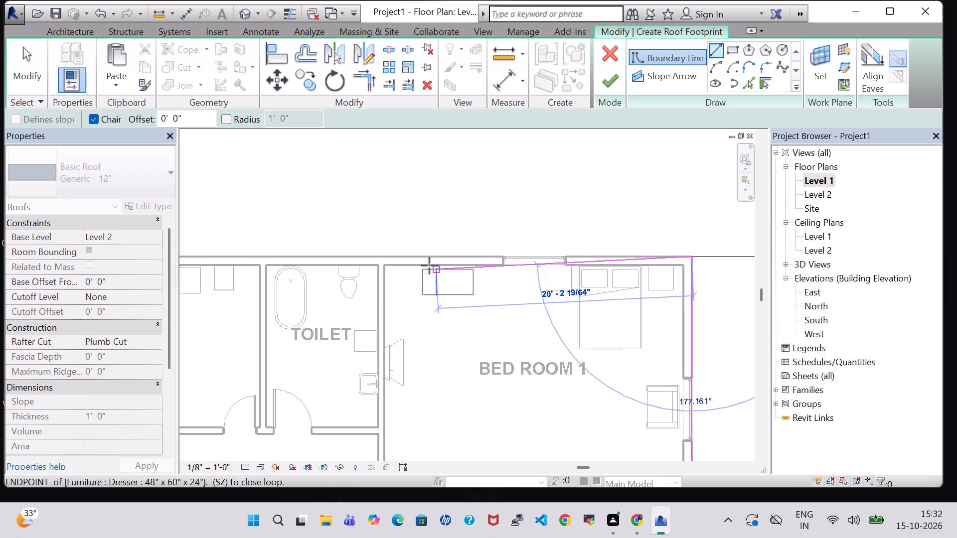
middle_click_drag(366, 254, 713, 258)
middle_click_drag(405, 254, 435, 264)
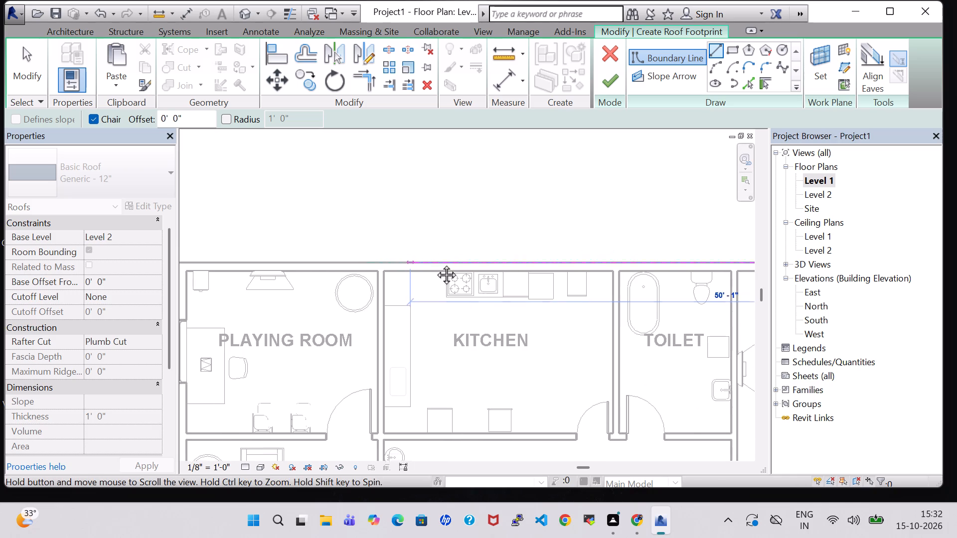
middle_click_drag(435, 264, 534, 269)
scroll(396, 265, "up", 2)
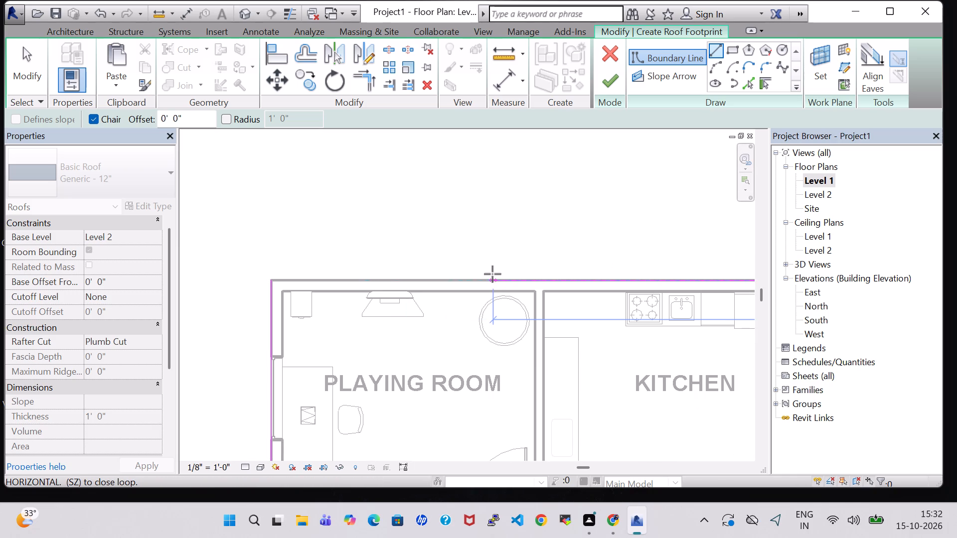
middle_click_drag(492, 274, 476, 274)
scroll(251, 277, "up", 5)
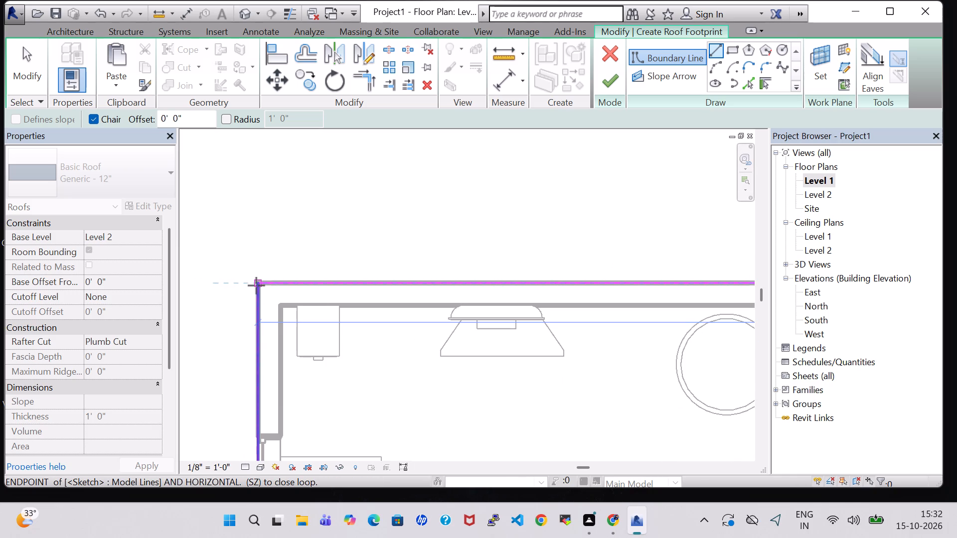
left_click(256, 285)
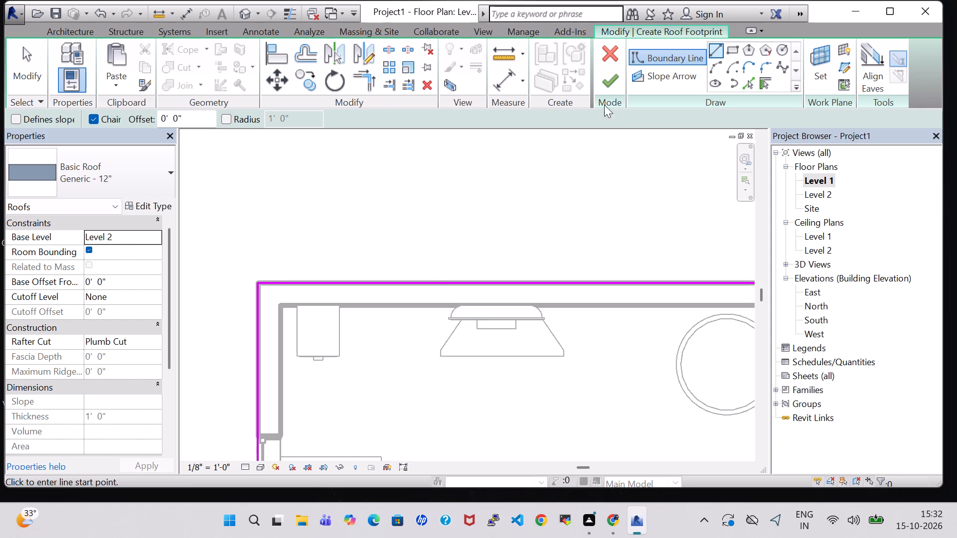
left_click(611, 83)
left_click(519, 275)
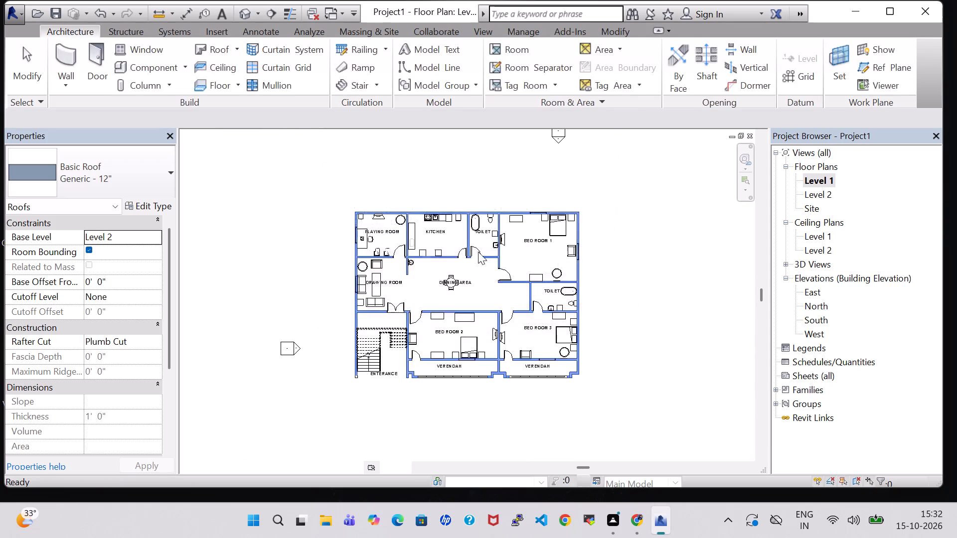
In the 3D view, change the roof's type to Wood Rafter 8" - Asphalt Shingle - Insulated.
left_click(249, 19)
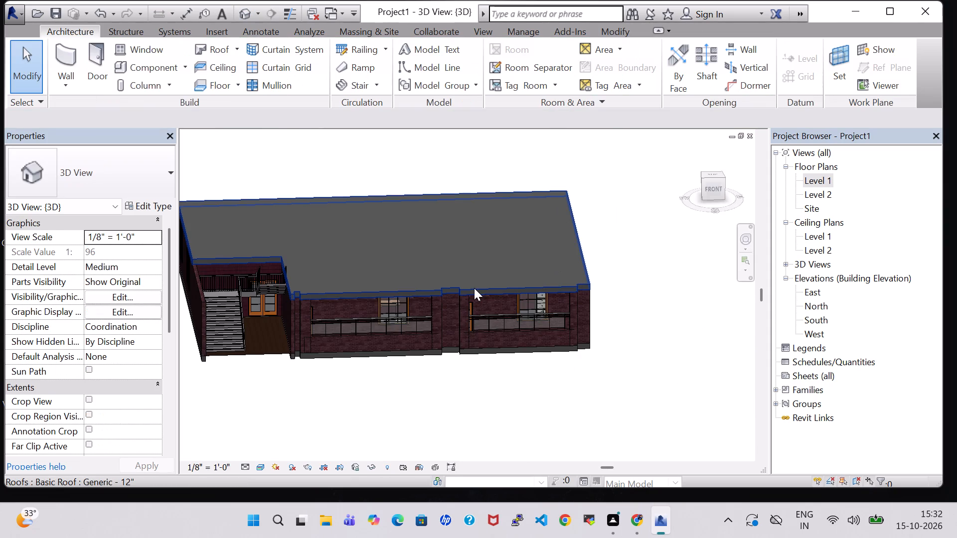
left_click(474, 288)
left_click(175, 162)
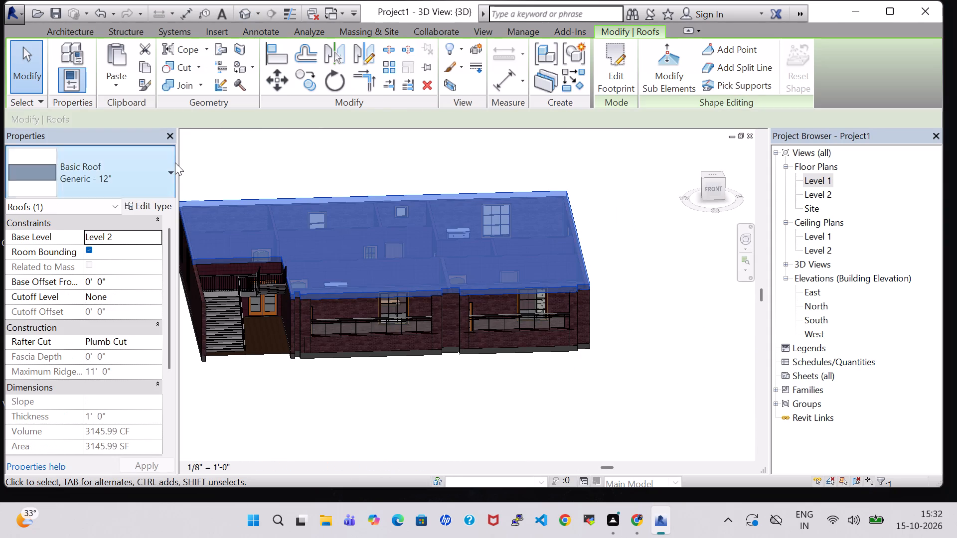
left_click(94, 391)
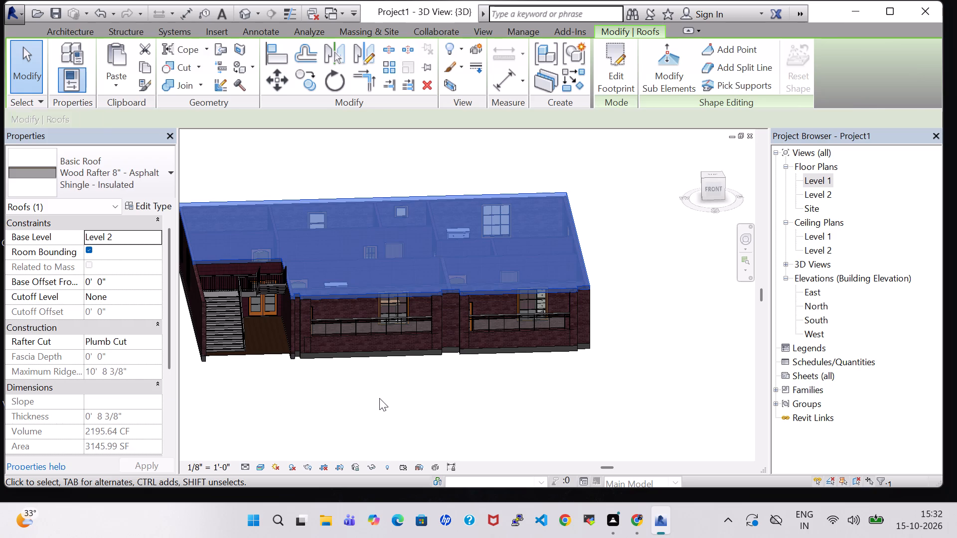
left_click(379, 398)
Examine the flat roof and the house's front facade from a low front view.
middle_click_drag(604, 365, 596, 312, "shift")
middle_click_drag(520, 356, 553, 368)
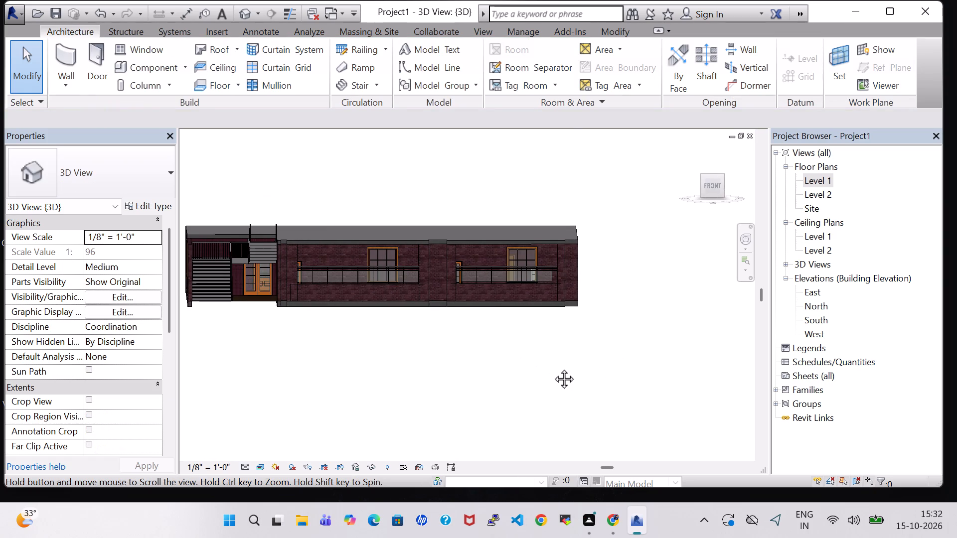
middle_click_drag(553, 368, 605, 401)
middle_click_drag(579, 390, 563, 390)
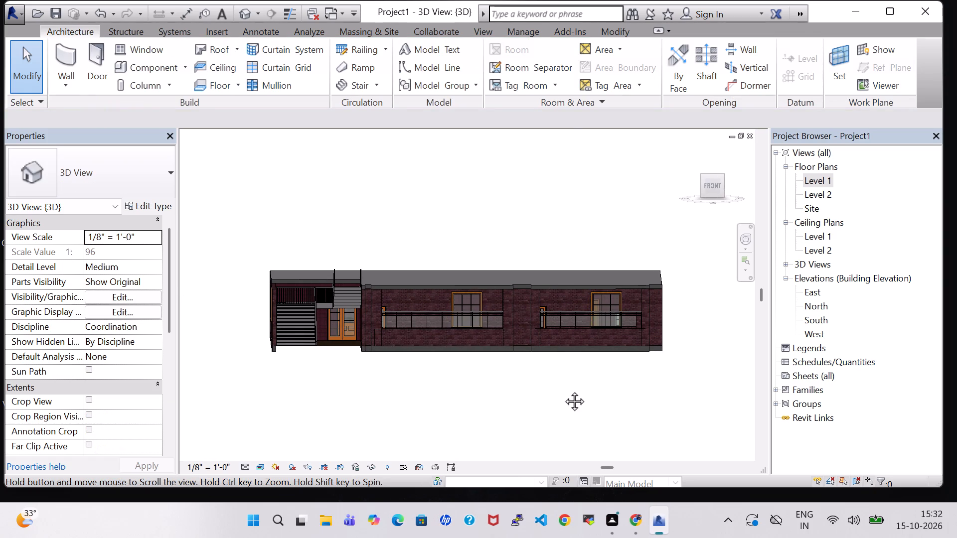
middle_click_drag(563, 390, 542, 385)
scroll(549, 385, "up", 1)
middle_click_drag(549, 385, 586, 399)
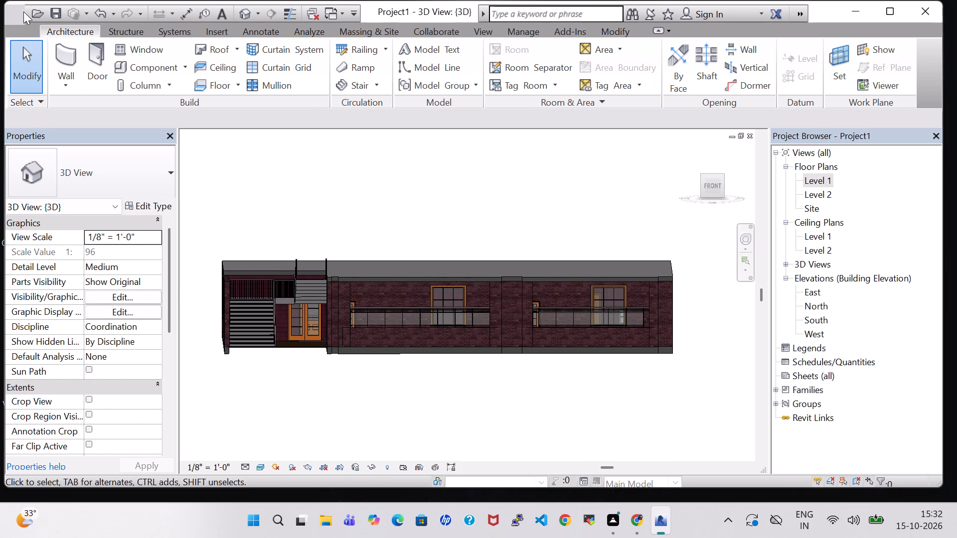
Save the project as a Revit project file named Project46 in the work folder on the Desktop.
left_click(23, 11)
left_click(86, 194)
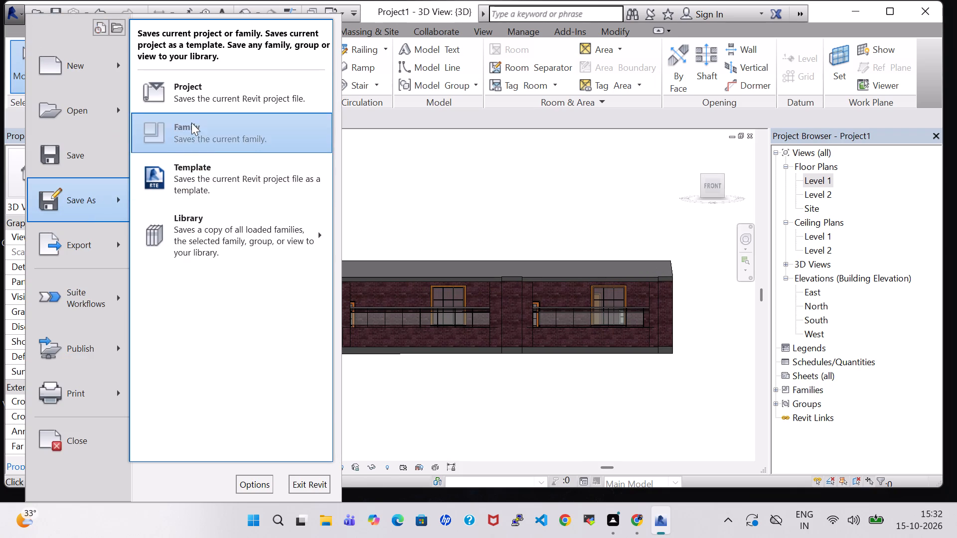
left_click(191, 102)
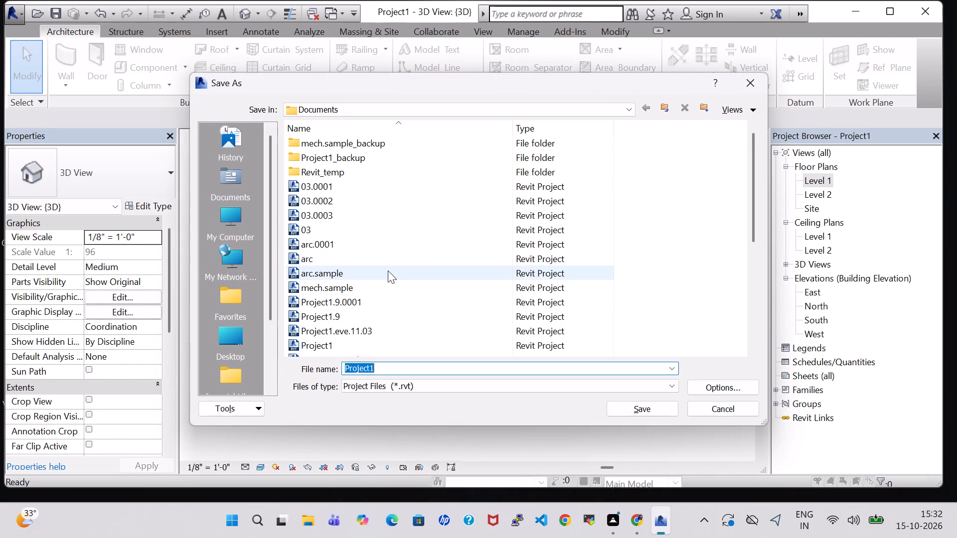
scroll(256, 241, "down", 1)
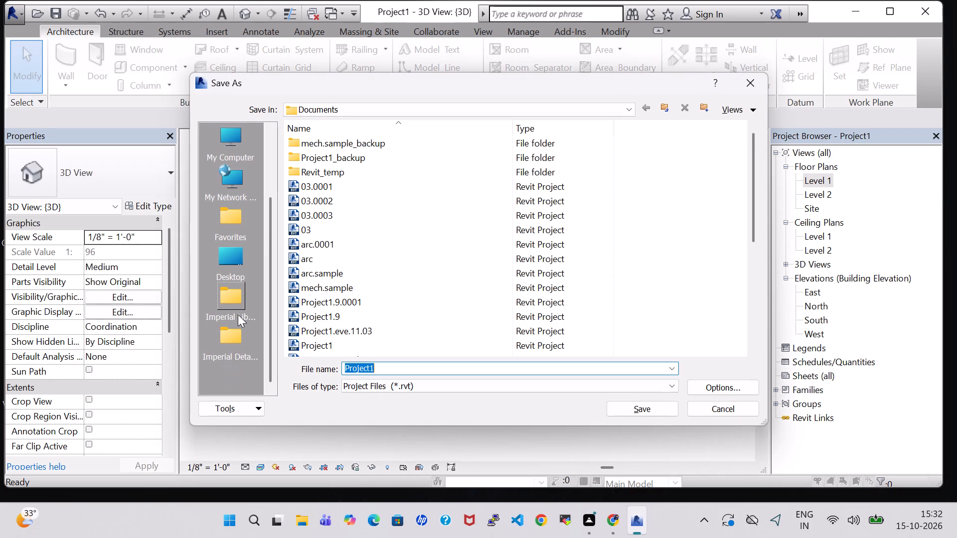
double_click(227, 250)
scroll(358, 230, "down", 4)
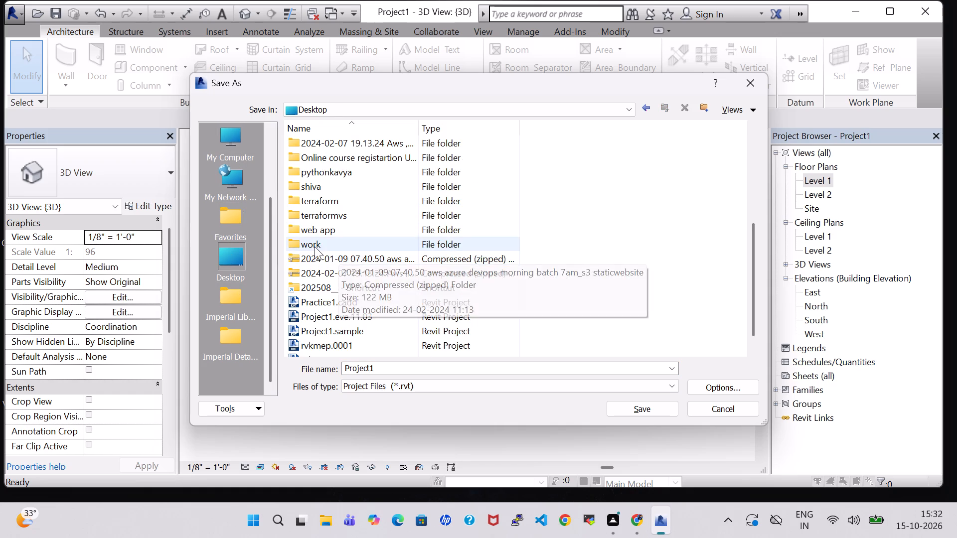
double_click(313, 246)
scroll(338, 226, "down", 11)
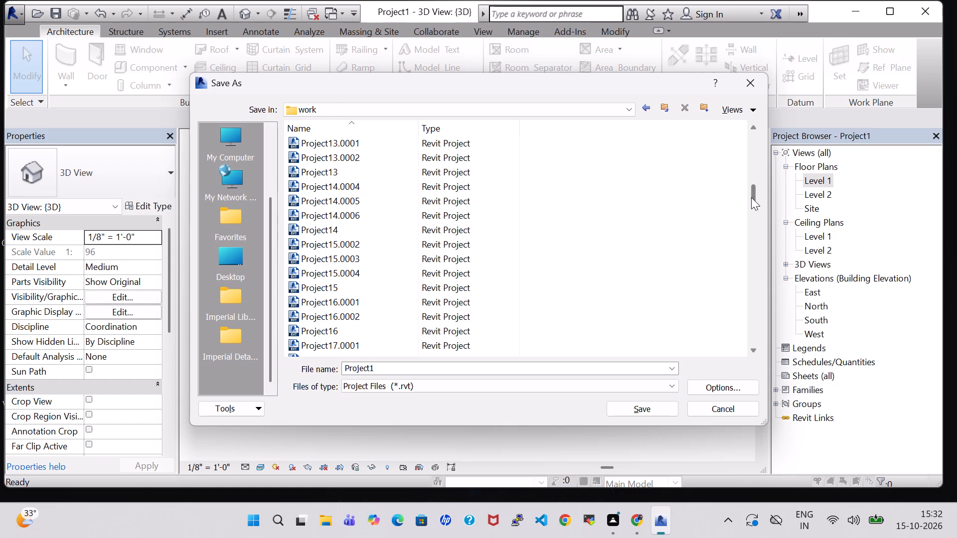
left_click_drag(751, 197, 760, 336)
double_click(403, 366)
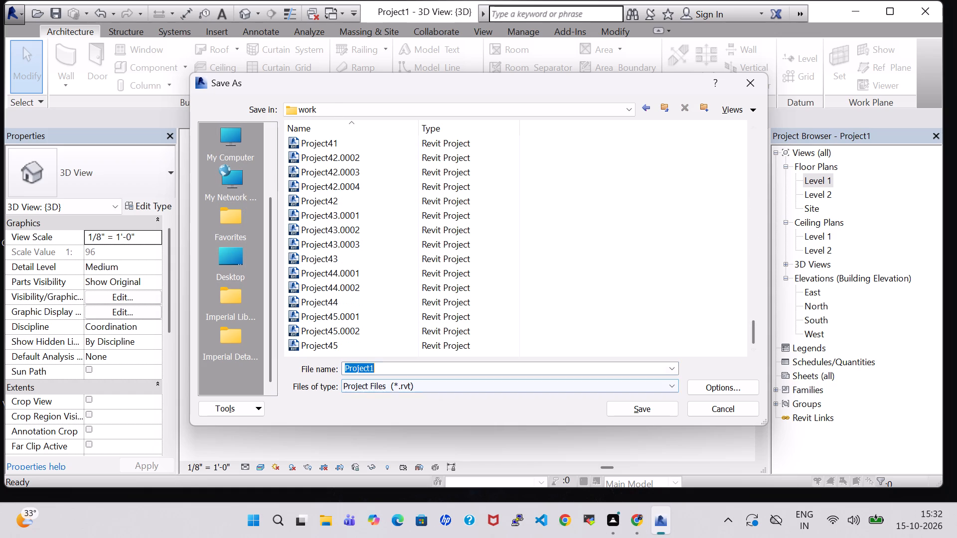
left_click(403, 366)
key("BackSpace")
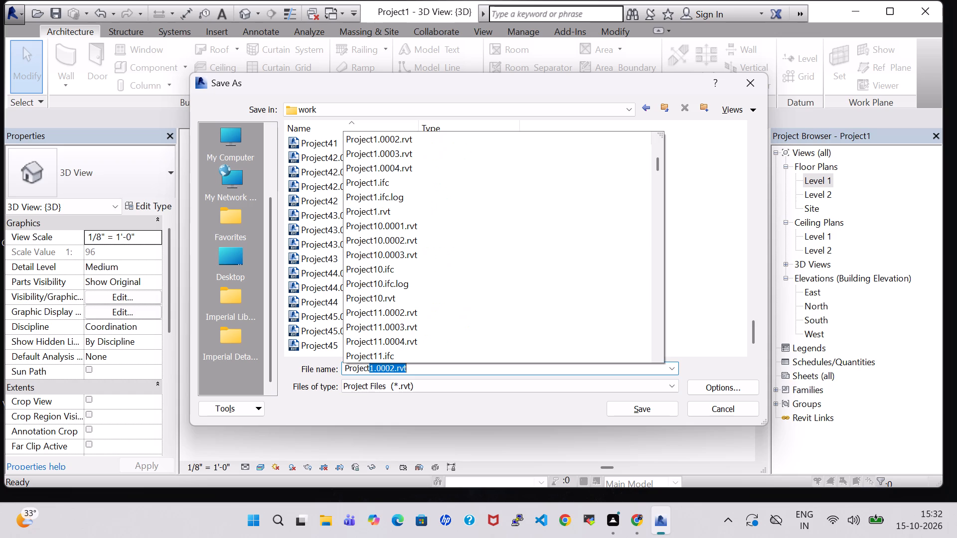
type("46")
scroll(466, 326, "down", 1)
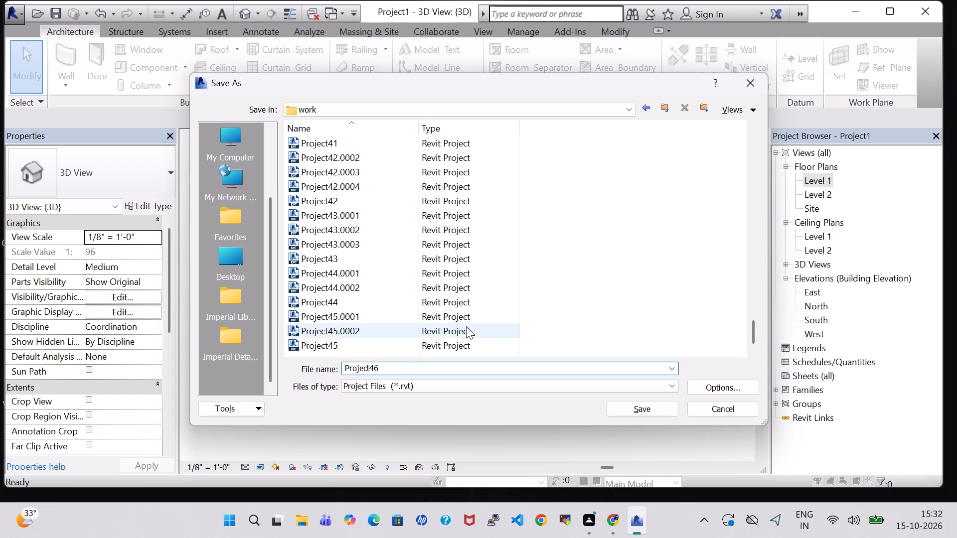
scroll(466, 326, "down", 2)
left_click(658, 411)
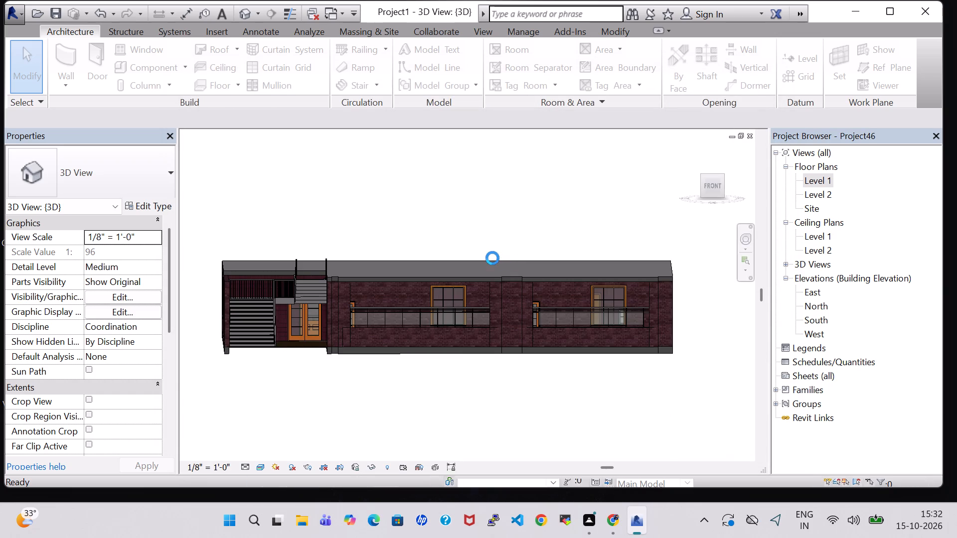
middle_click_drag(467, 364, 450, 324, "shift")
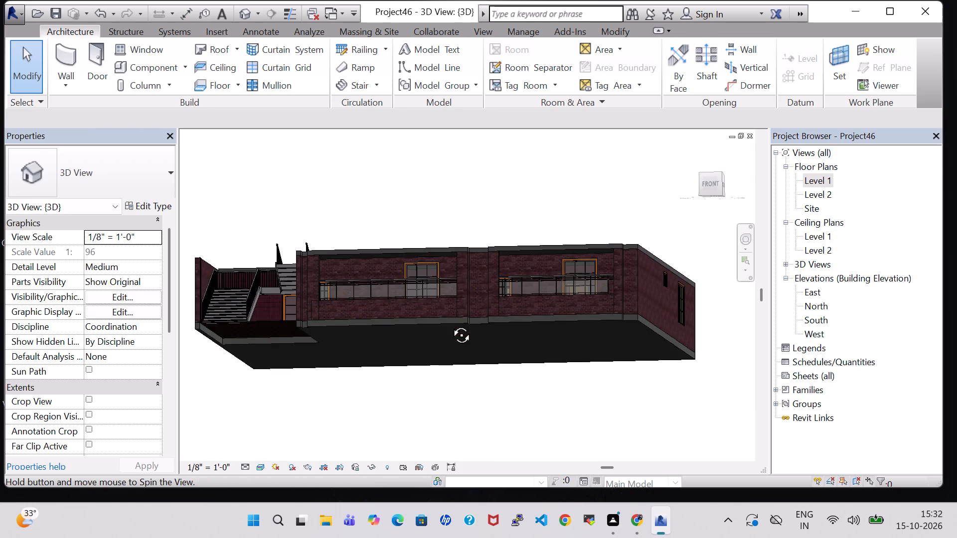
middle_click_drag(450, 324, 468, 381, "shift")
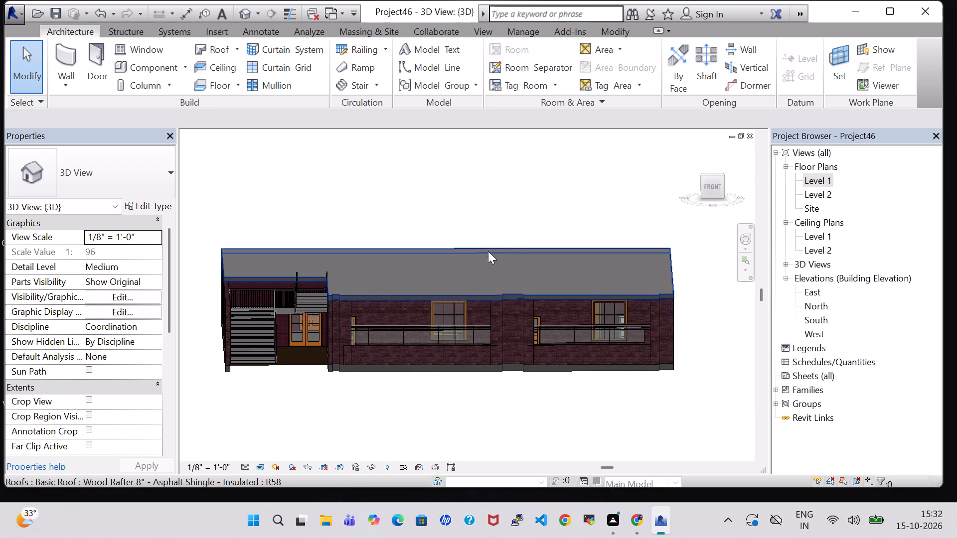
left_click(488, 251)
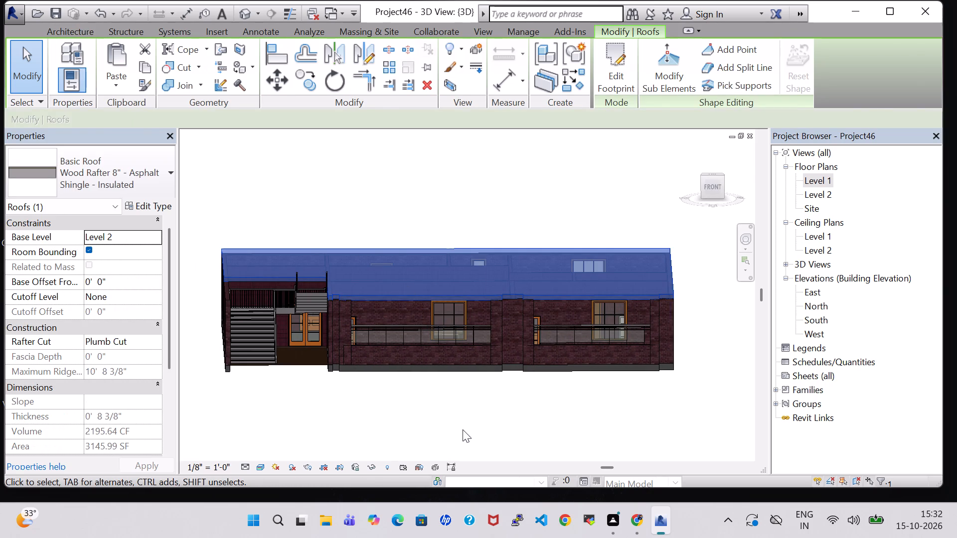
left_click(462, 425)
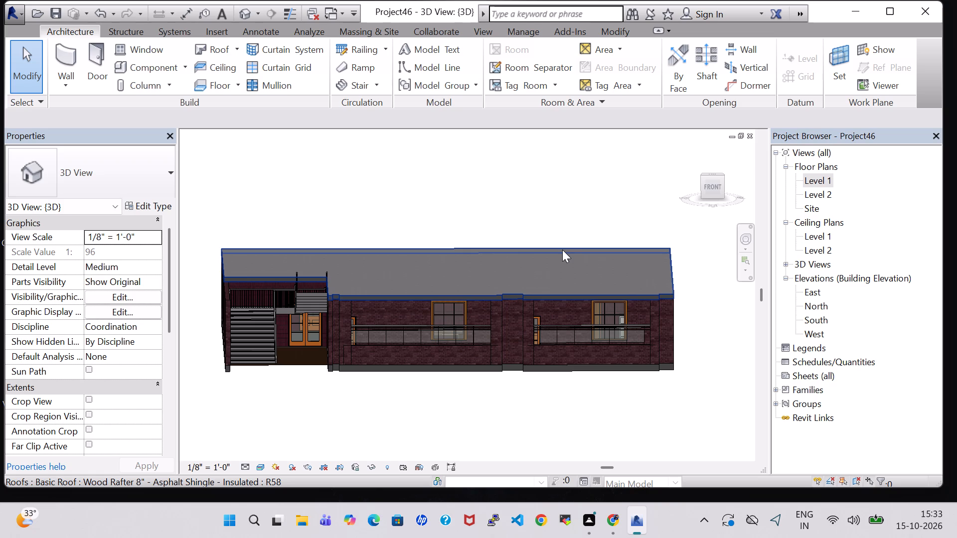
Export the model as an IFC 2x3 file named Project46 in the work folder.
left_click(18, 14)
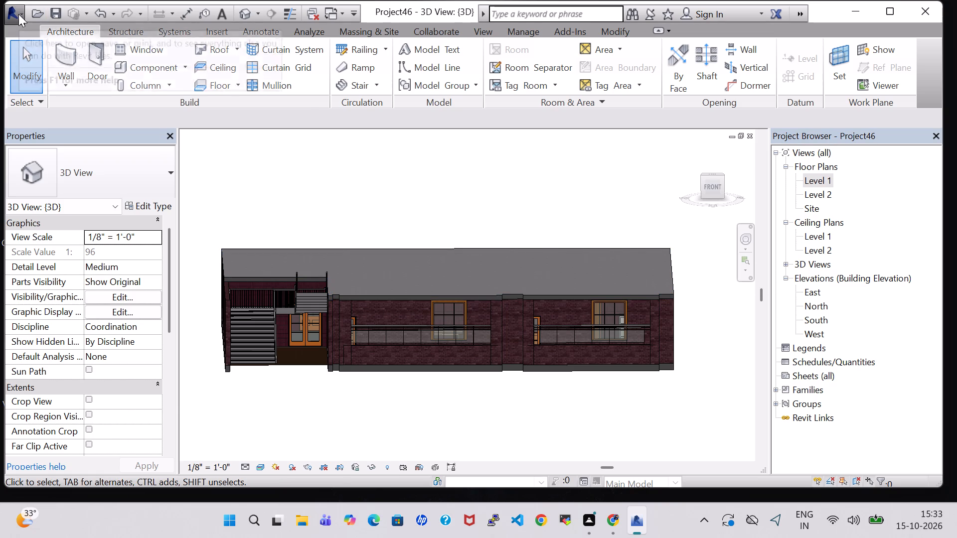
left_click(89, 165)
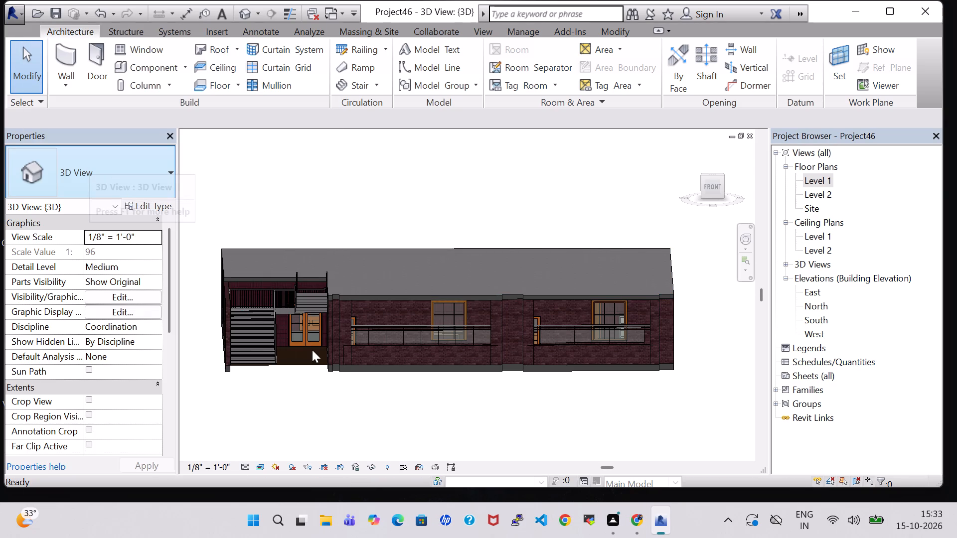
left_click(18, 19)
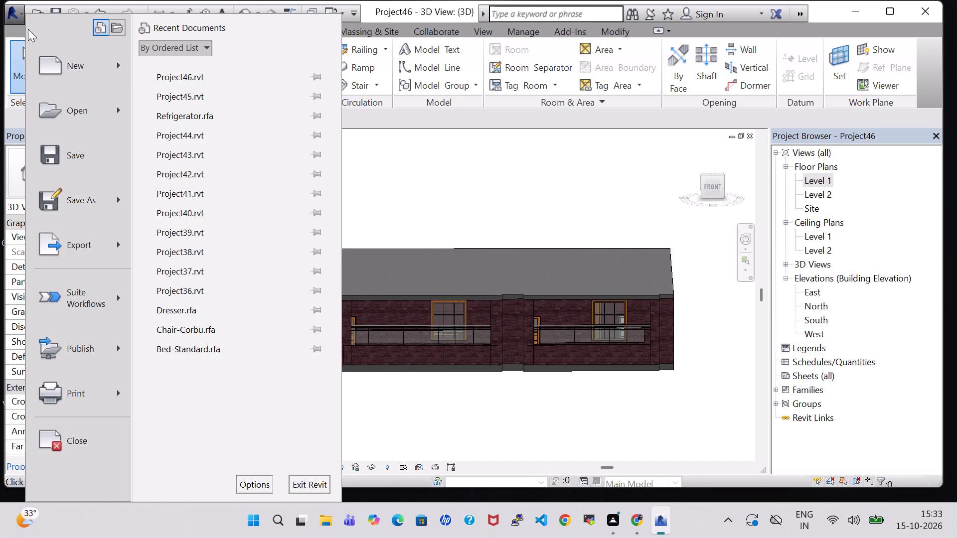
left_click(78, 240)
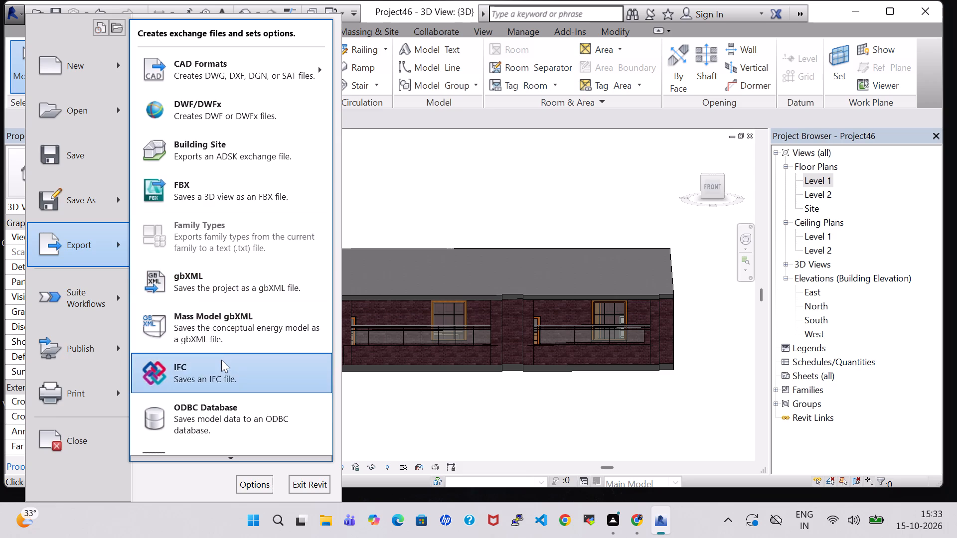
left_click(221, 360)
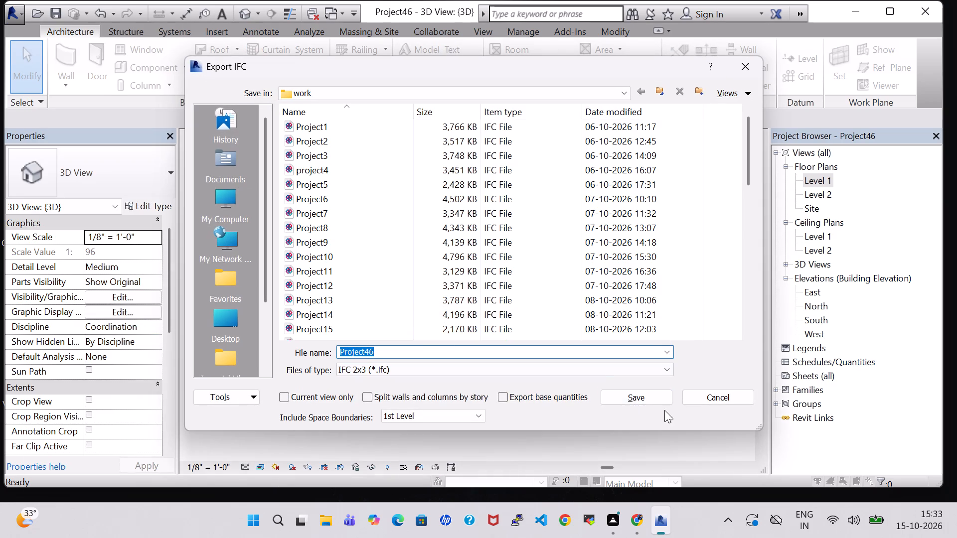
scroll(695, 233, "down", 16)
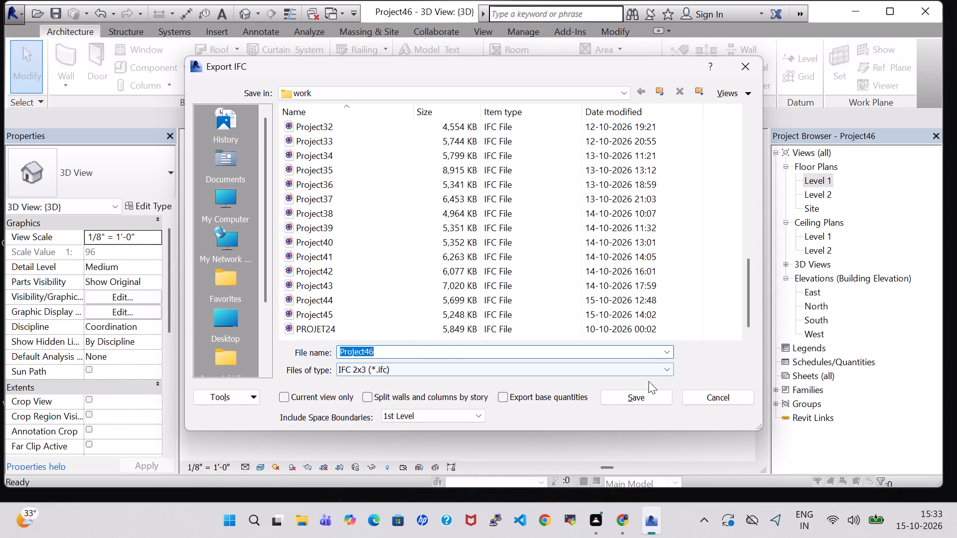
left_click(648, 393)
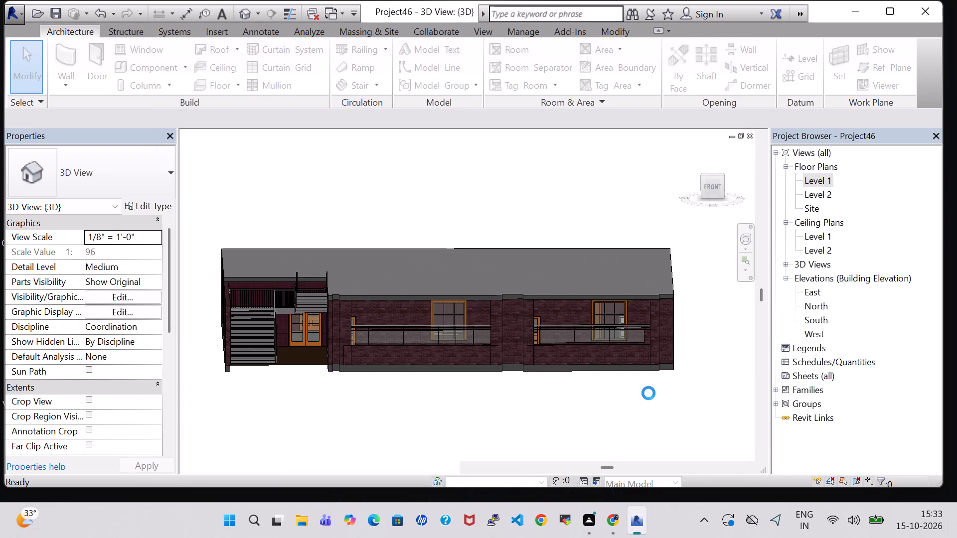